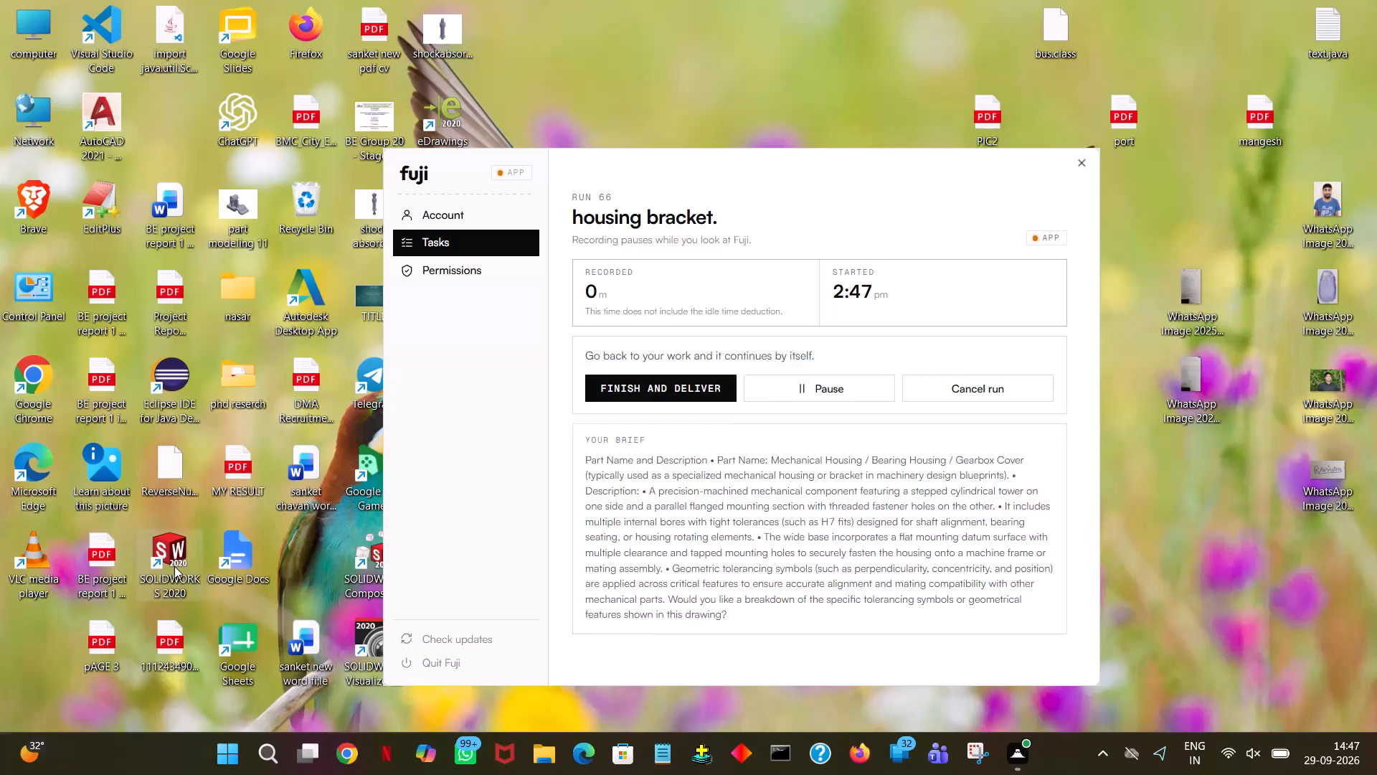
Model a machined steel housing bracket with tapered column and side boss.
Launch SOLIDWORKS 2020 from the desktop and create a new part document.
{"action": "left_click", "coordinate": [174, 566]}
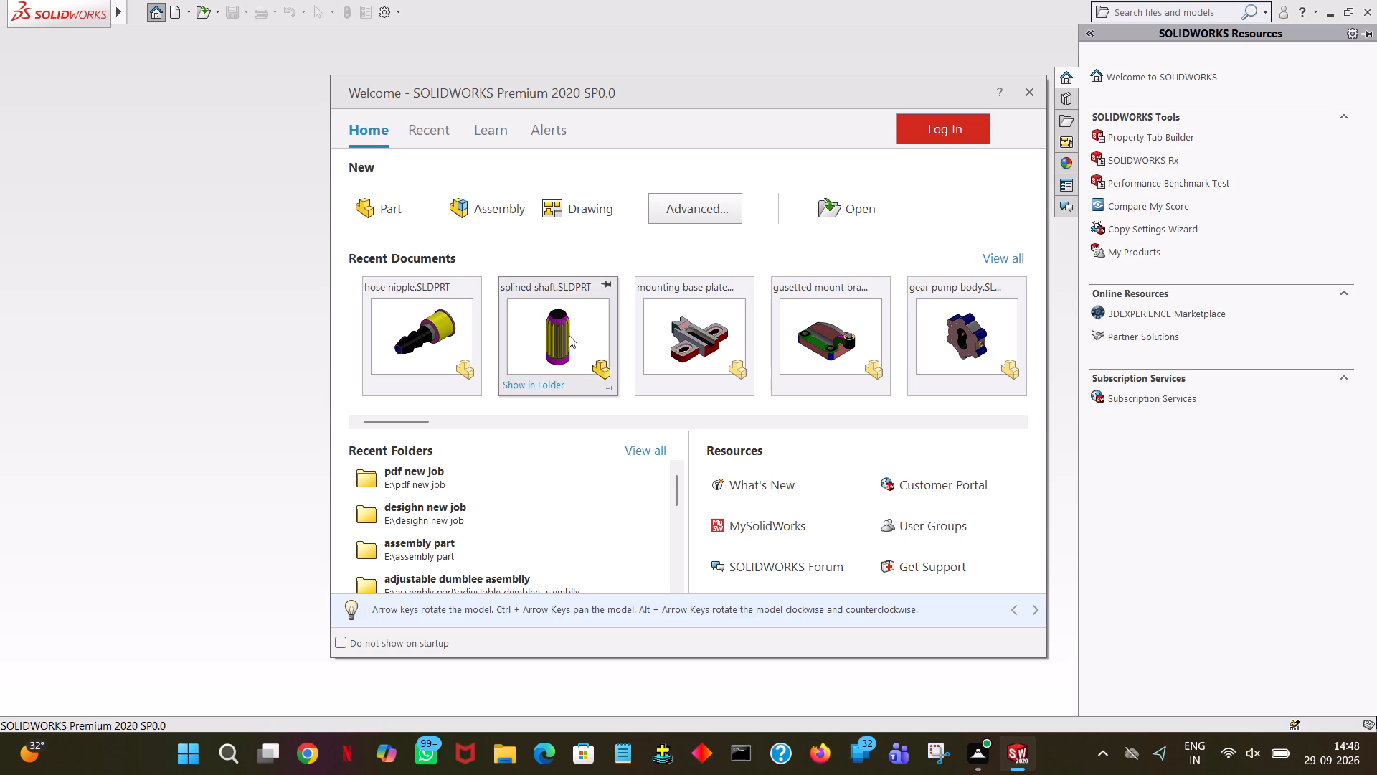
{"action": "left_click", "coordinate": [409, 210]}
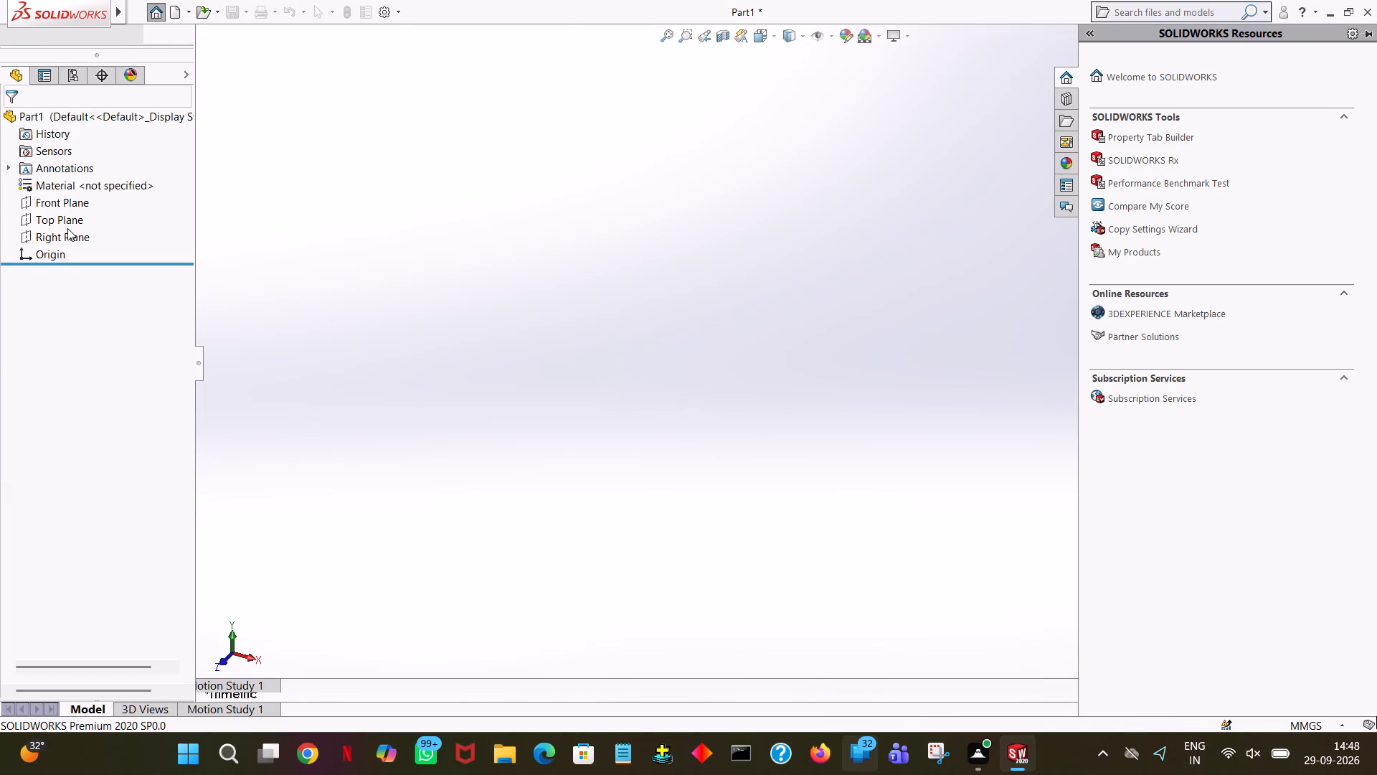
Open a new sketch on the Top Plane of the empty part.
{"action": "left_click", "coordinate": [49, 216]}
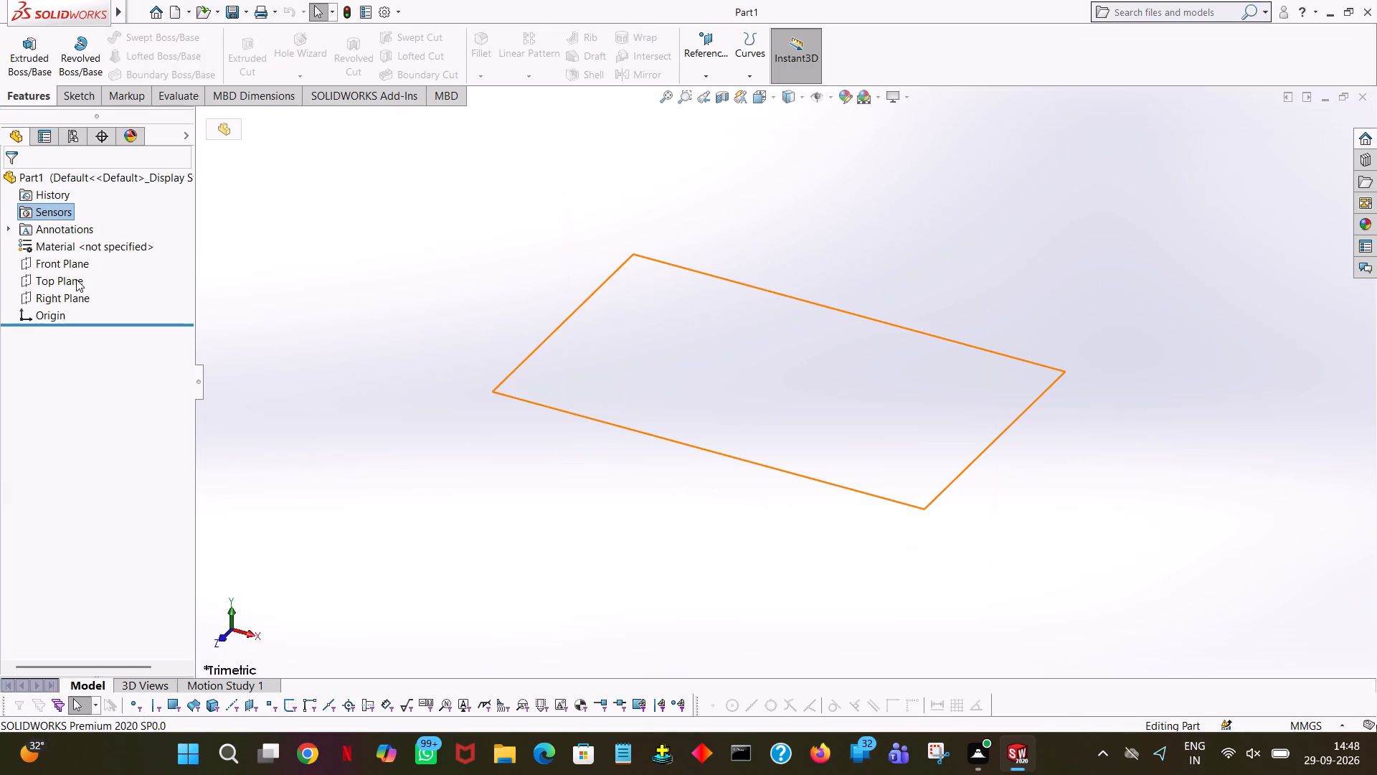
{"action": "left_click", "coordinate": [76, 279]}
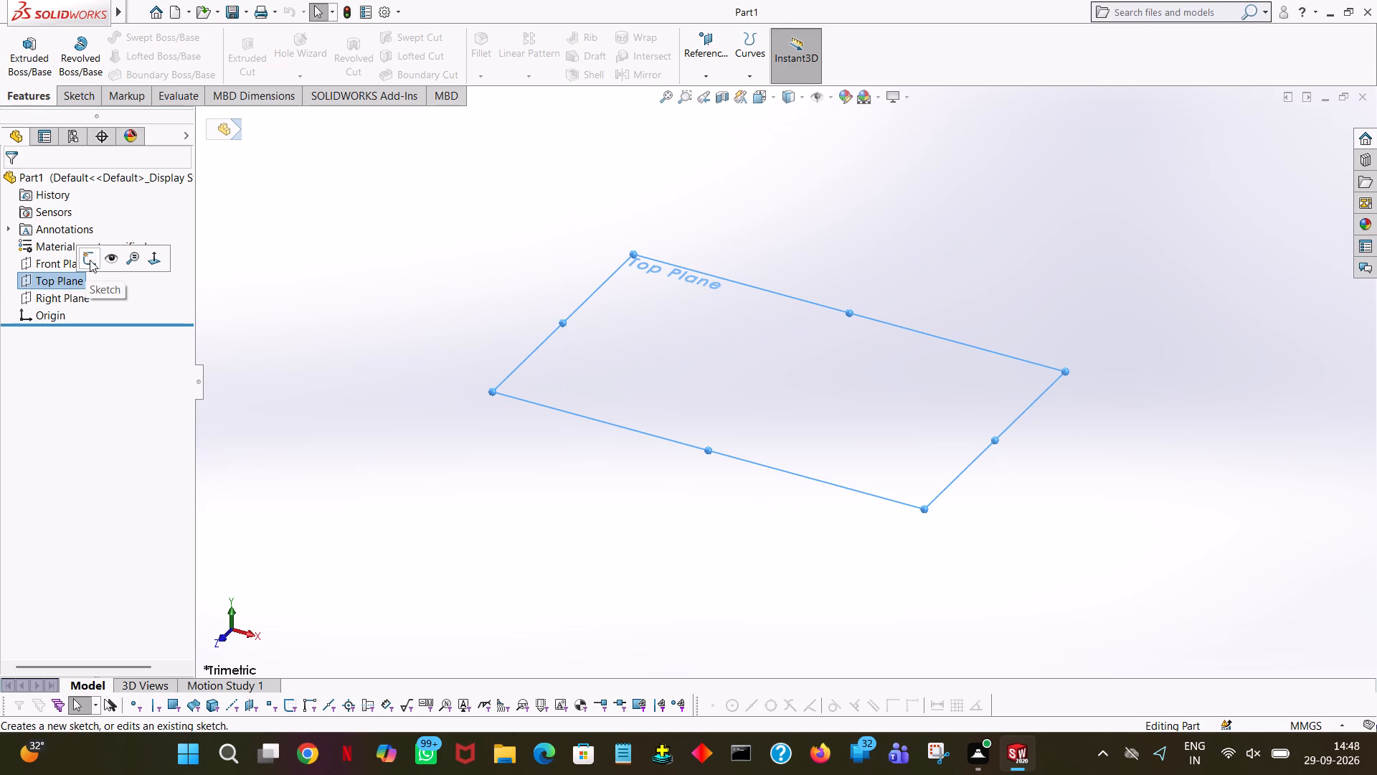
{"action": "left_click", "coordinate": [90, 260]}
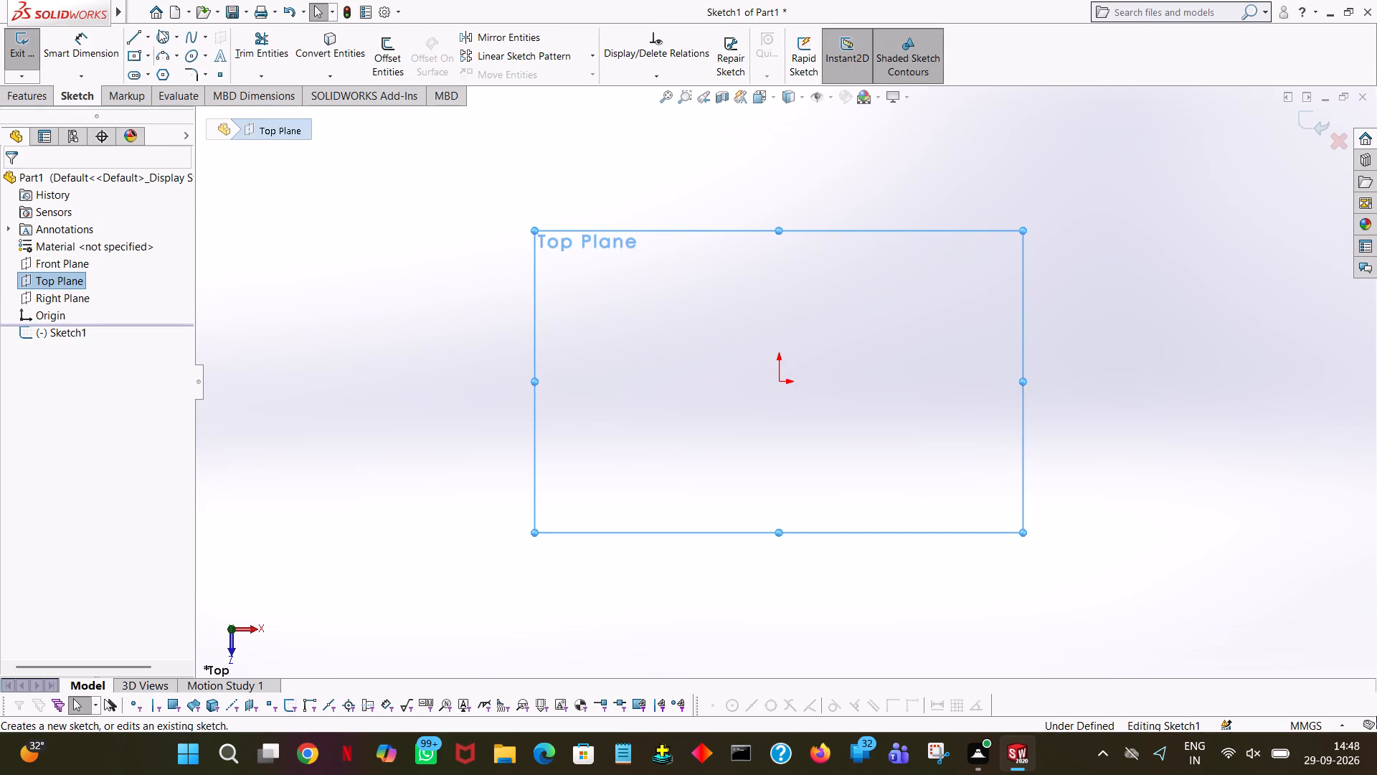
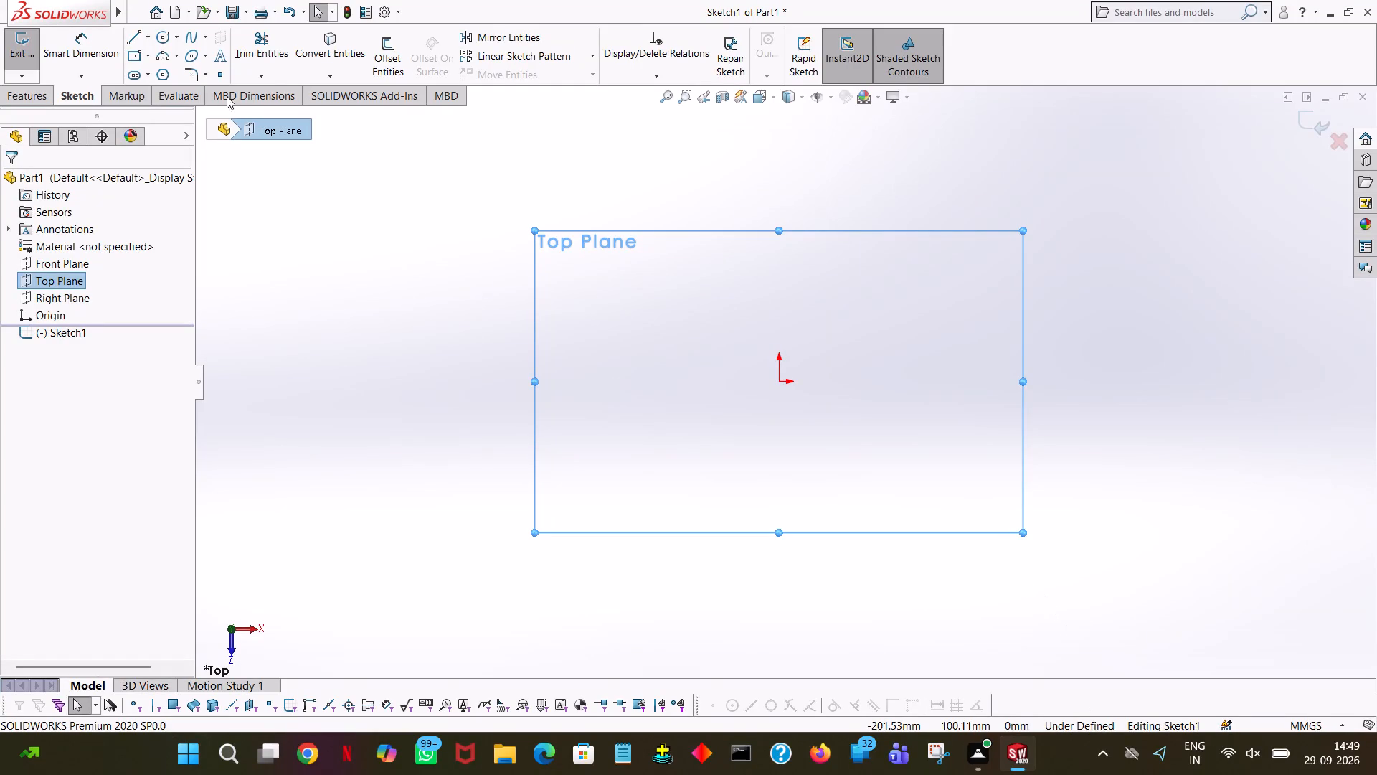
Sketch a horizontal line from the origin along the positive X direction and set its length to 50 mm.
{"action": "left_click", "coordinate": [133, 32]}
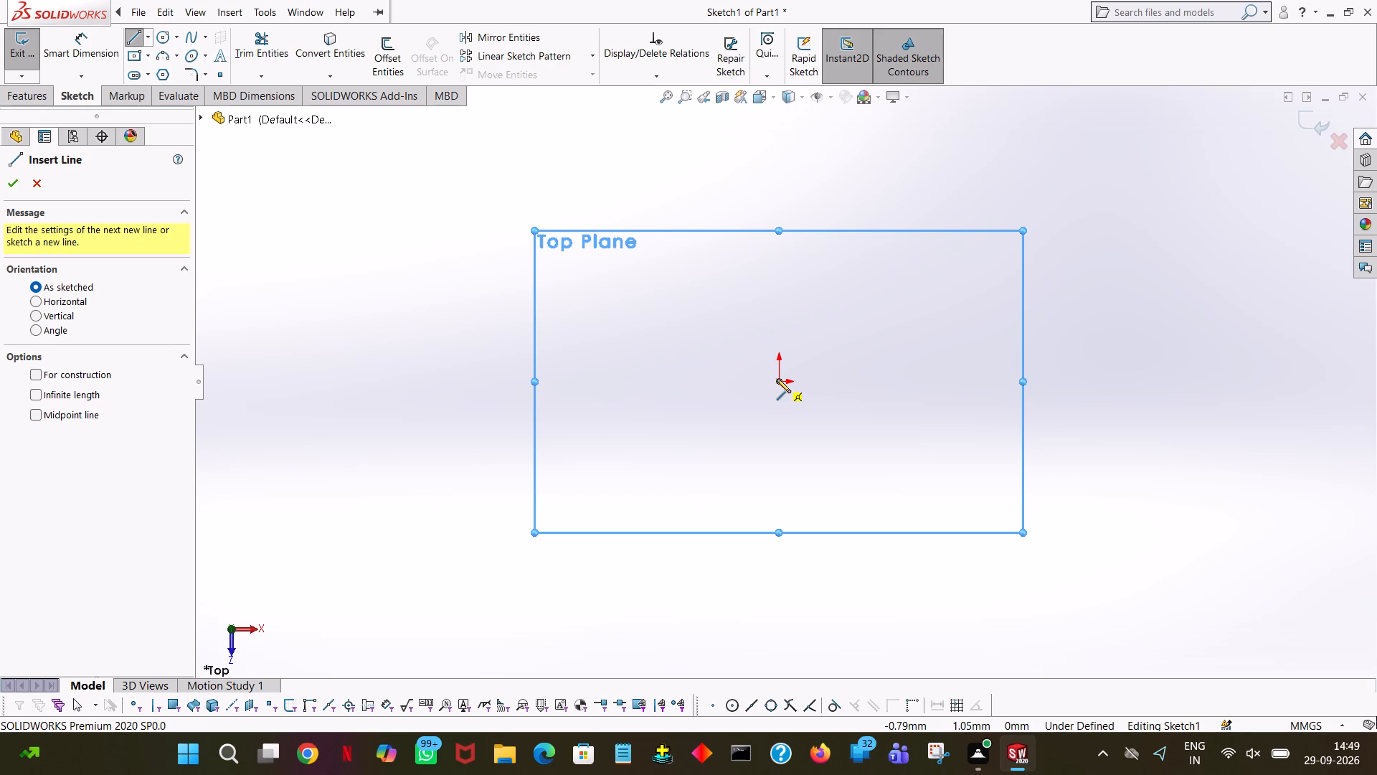
{"action": "left_click", "coordinate": [777, 379]}
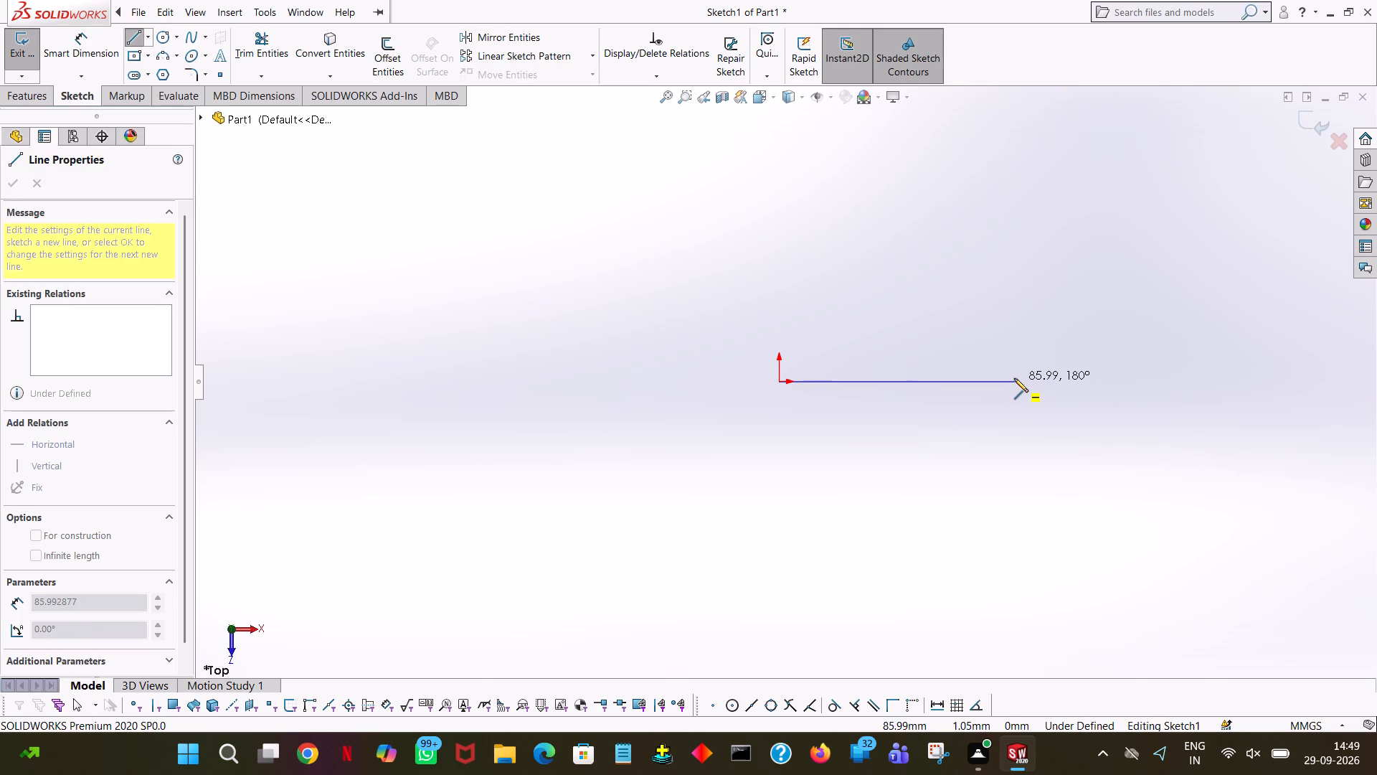
{"action": "left_click", "coordinate": [1014, 378]}
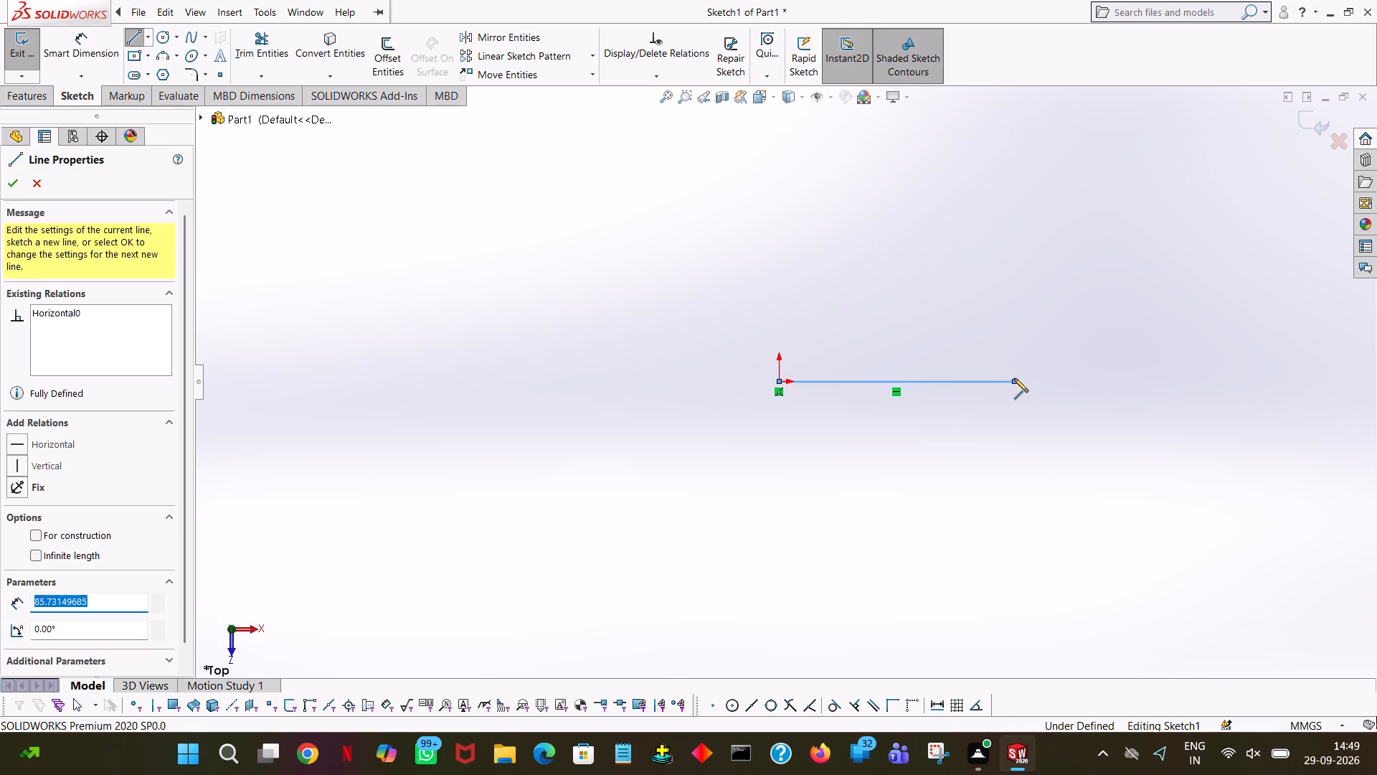
{"action": "type", "text": "50"}
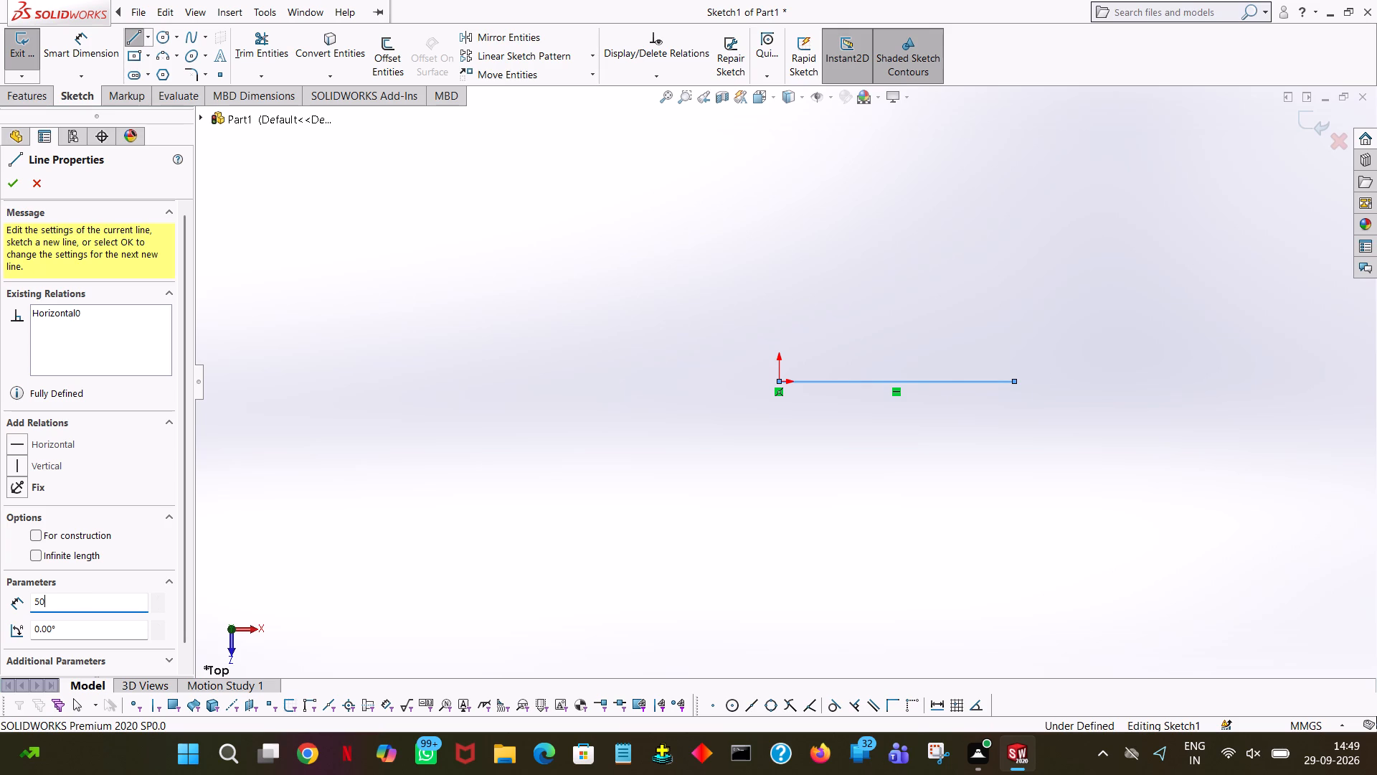
{"action": "key", "text": "Return"}
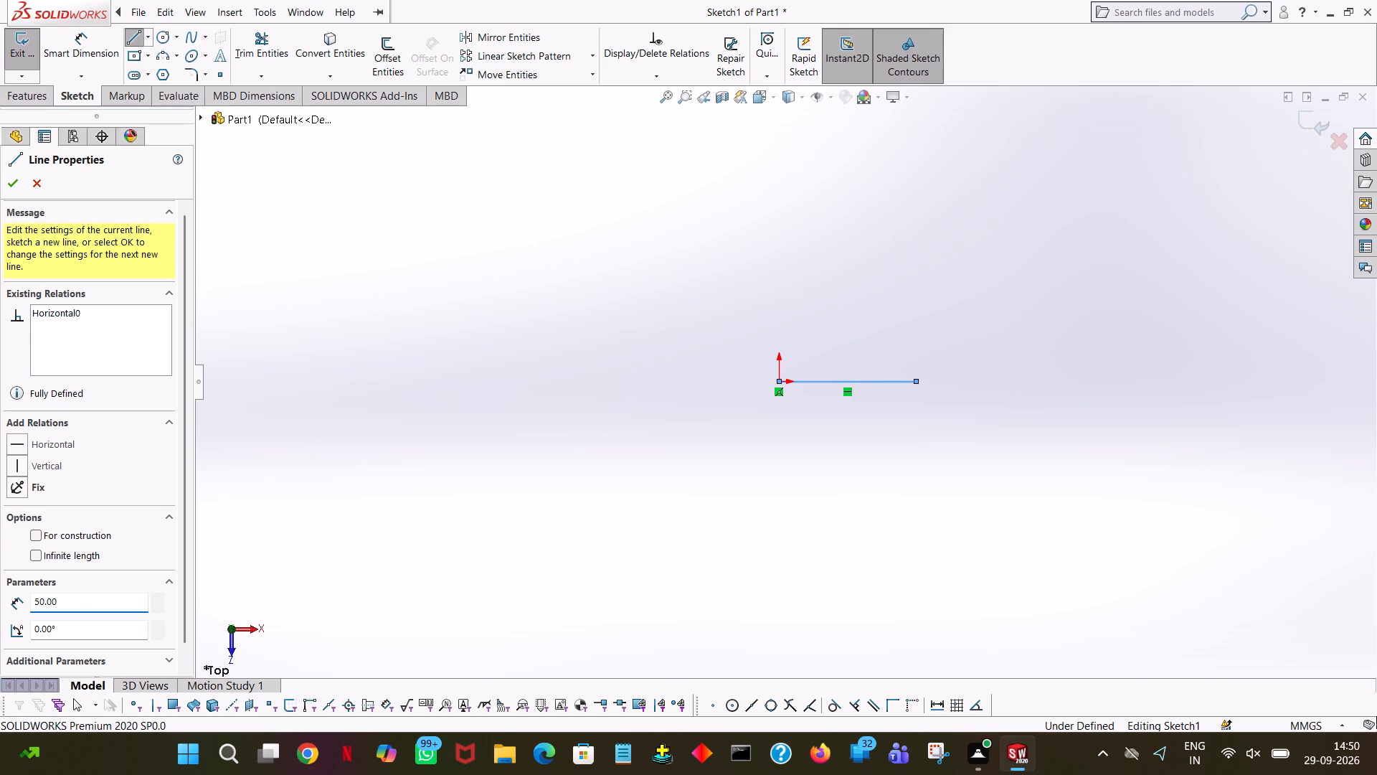
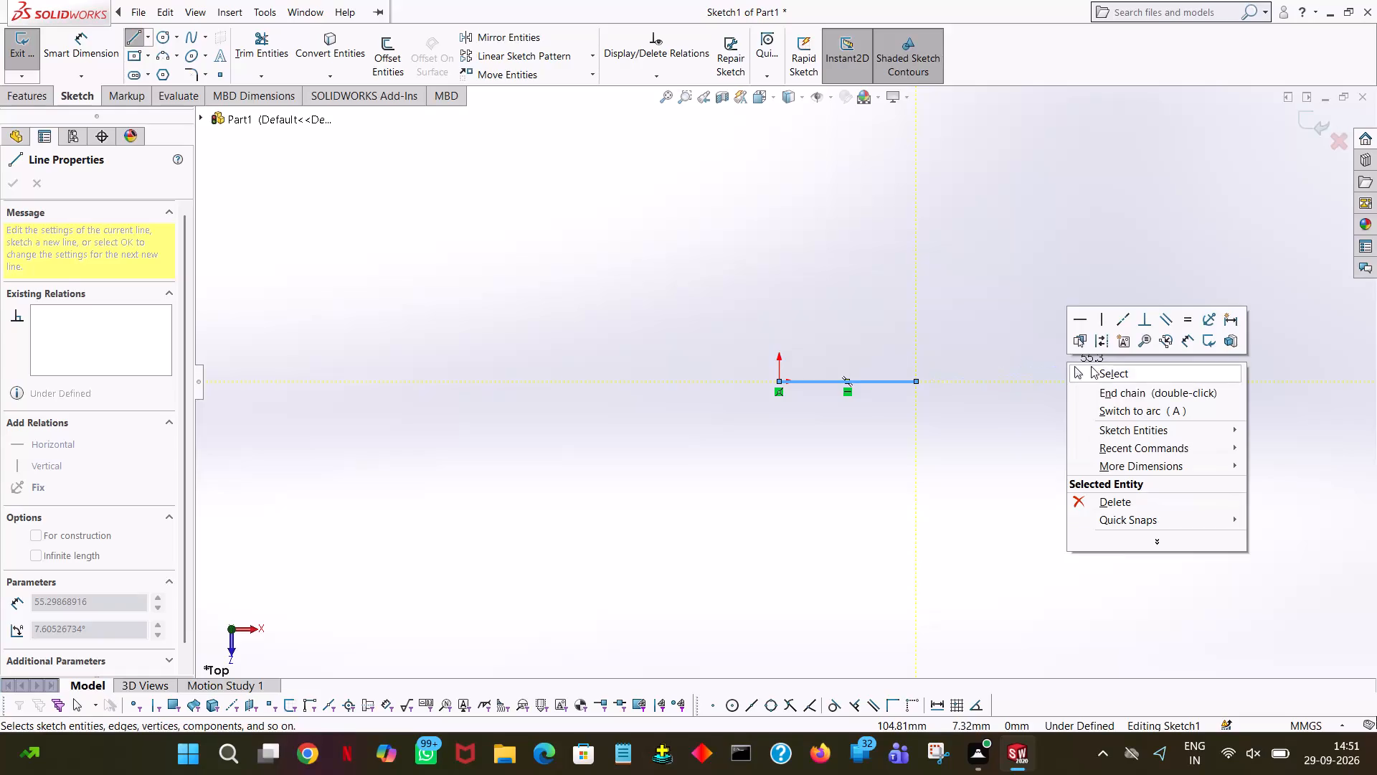
Sketch a circle centred on the free end of the 50 mm line and set its radius to 38/2 mm.
{"action": "left_click", "coordinate": [1093, 367]}
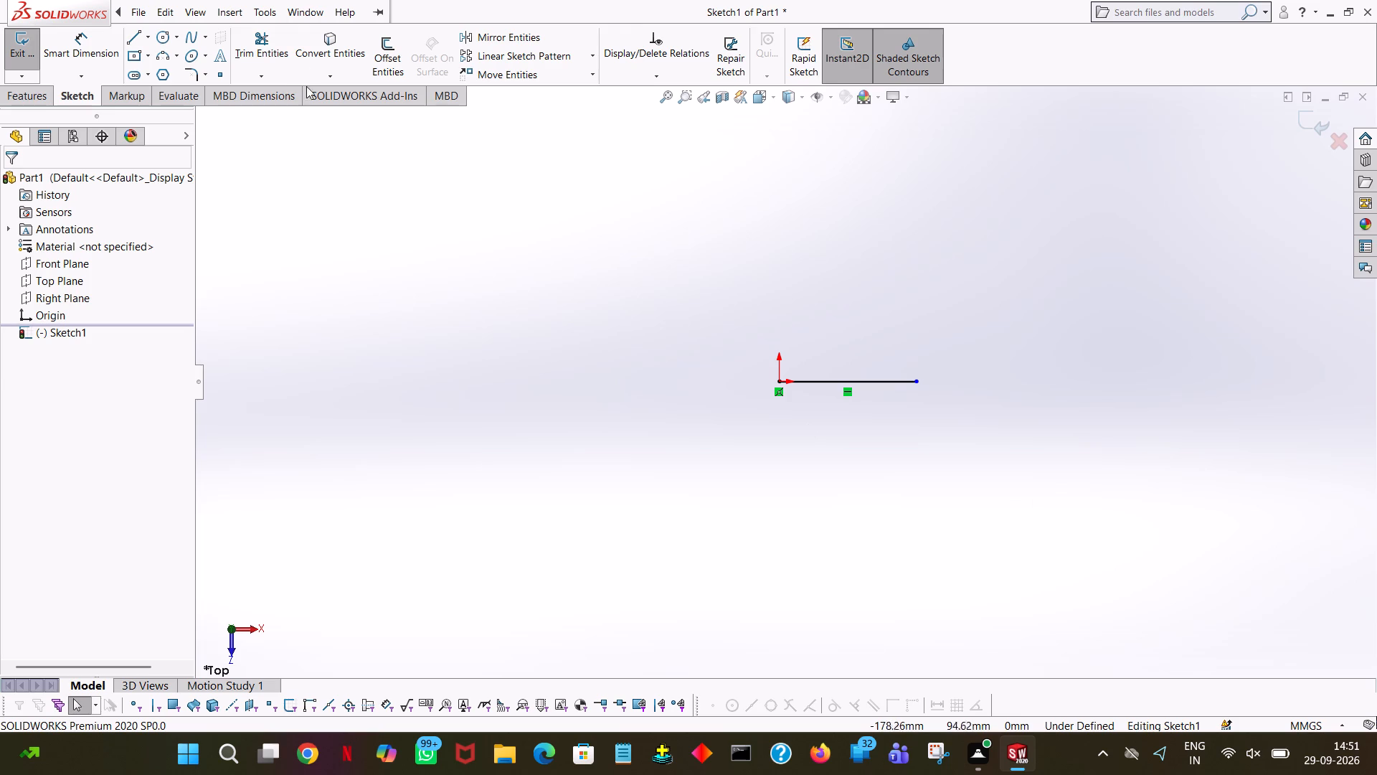
{"action": "left_click", "coordinate": [155, 40]}
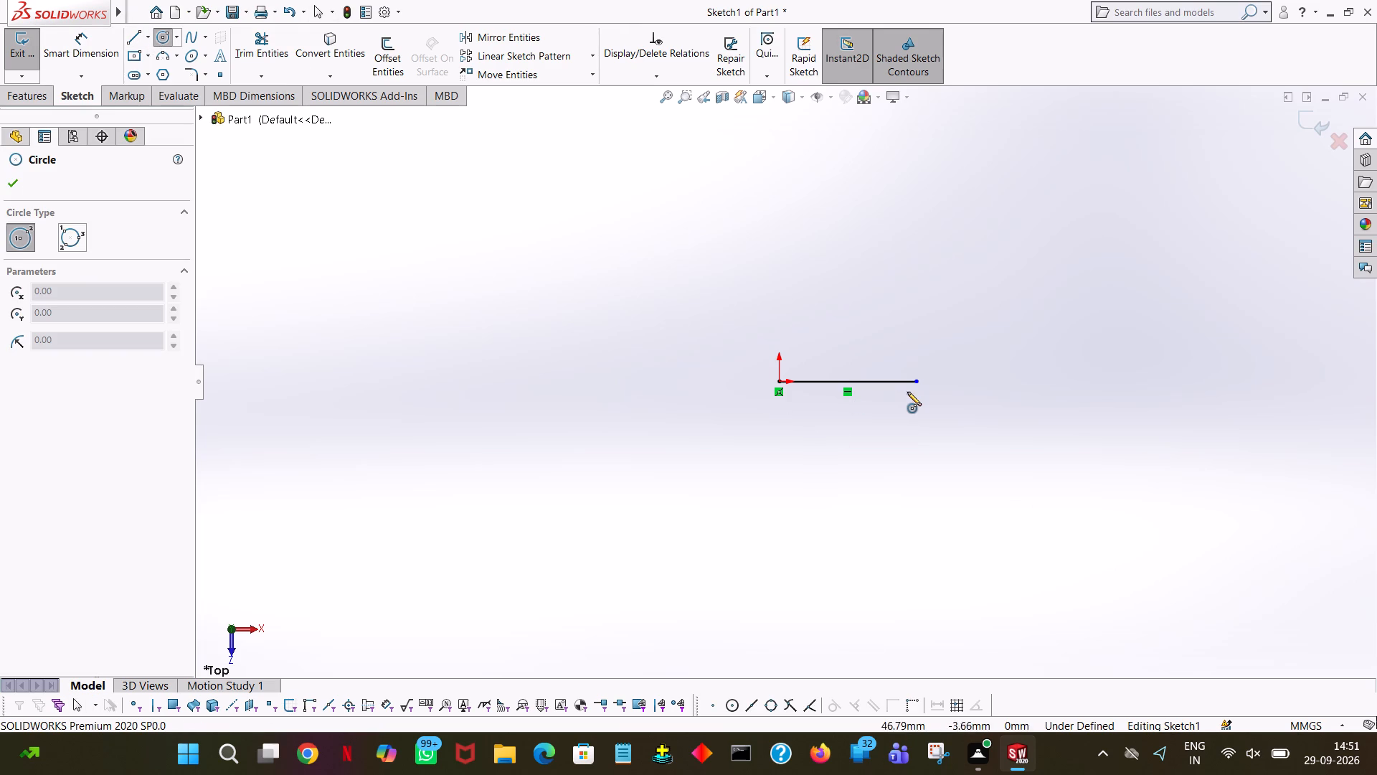
{"action": "left_click", "coordinate": [916, 380]}
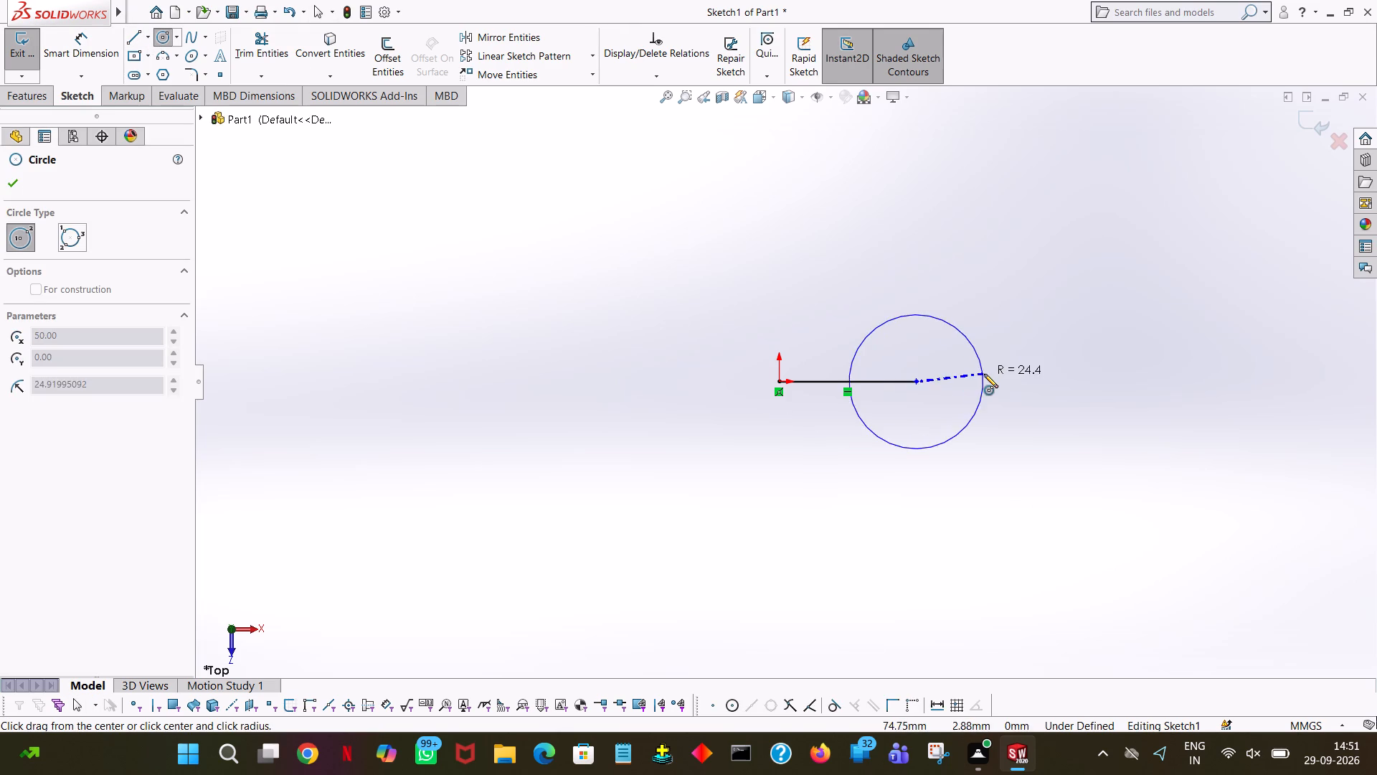
{"action": "left_click", "coordinate": [984, 374]}
{"action": "type", "text": "38/2"}
{"action": "key", "text": "Return"}
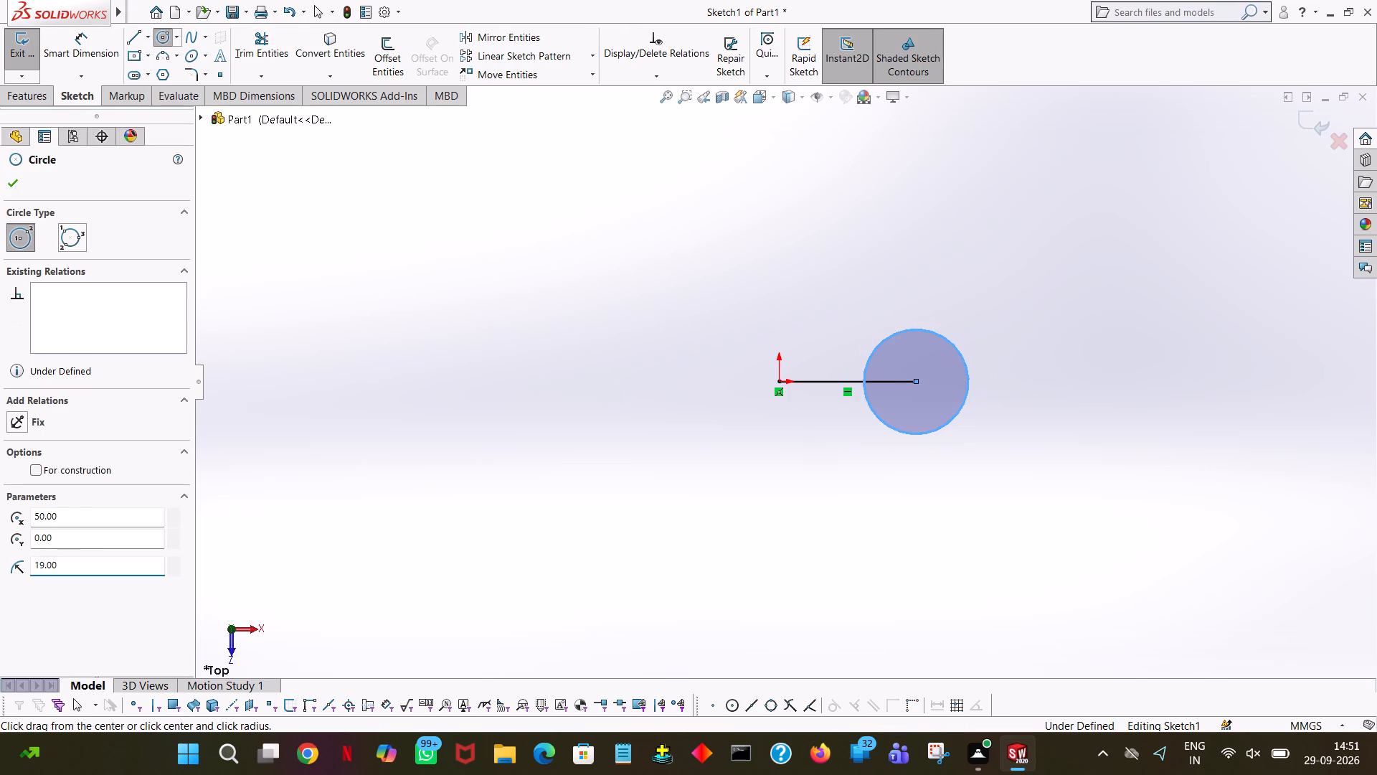
{"action": "right_click", "coordinate": [298, 262]}
{"action": "left_click", "coordinate": [313, 273]}
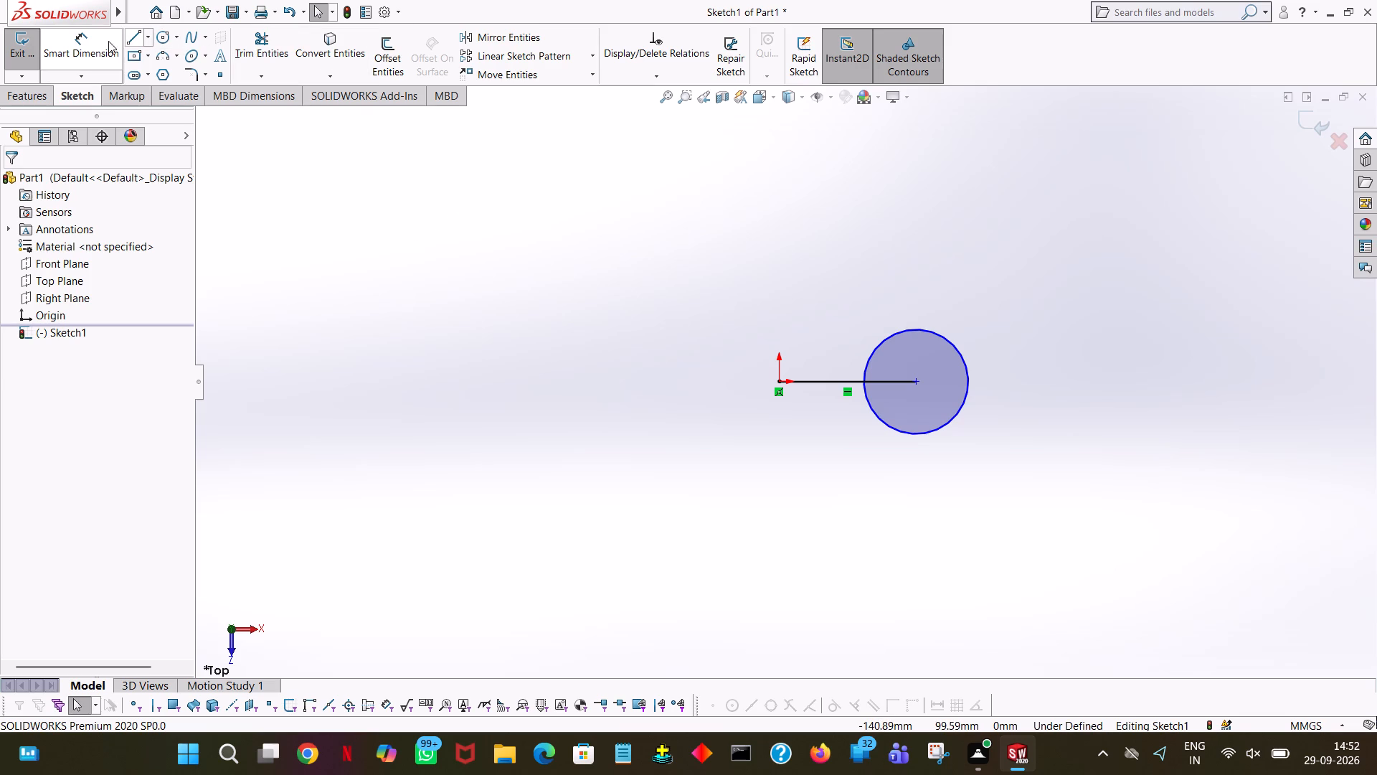
Sketch a circle centred on the origin and set its radius to 76/2 mm.
{"action": "left_click", "coordinate": [163, 36]}
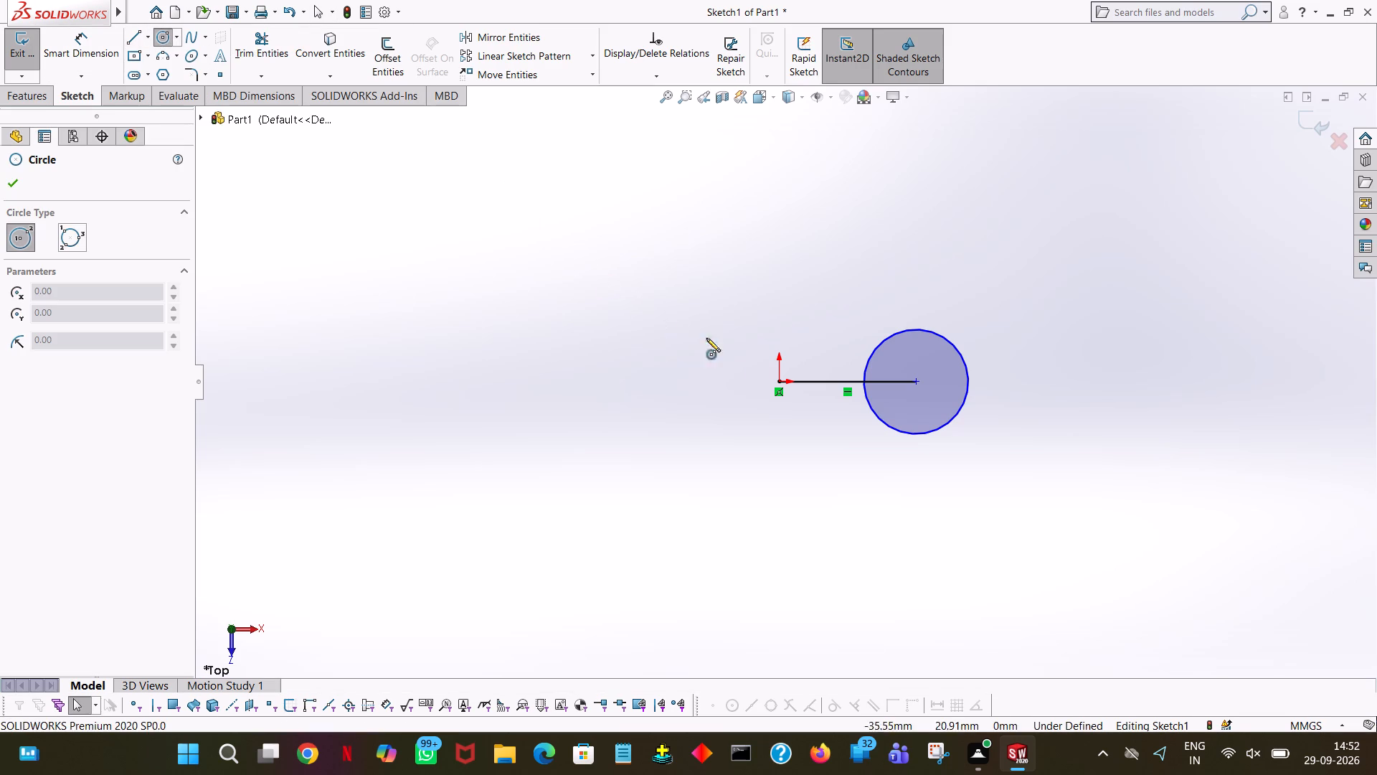
{"action": "left_click", "coordinate": [777, 382]}
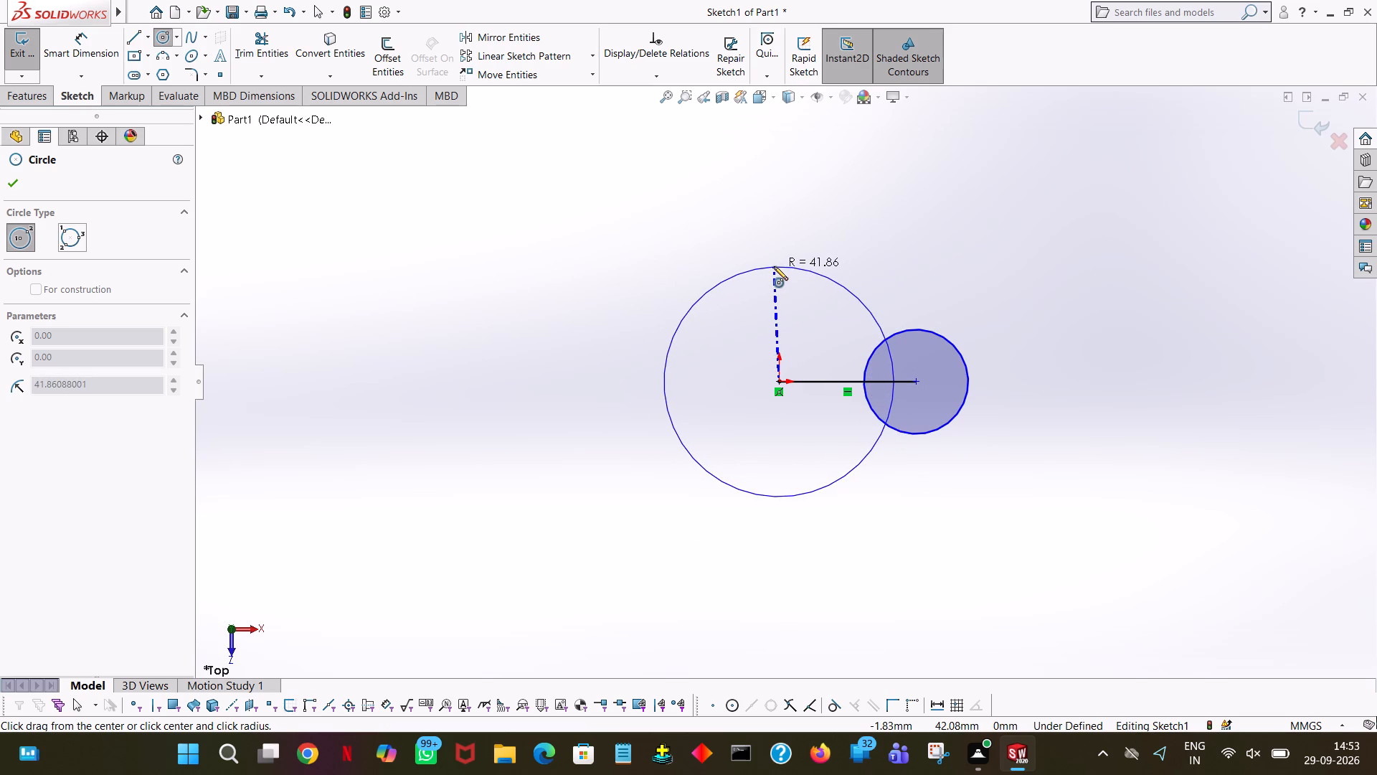
{"action": "left_click", "coordinate": [776, 266]}
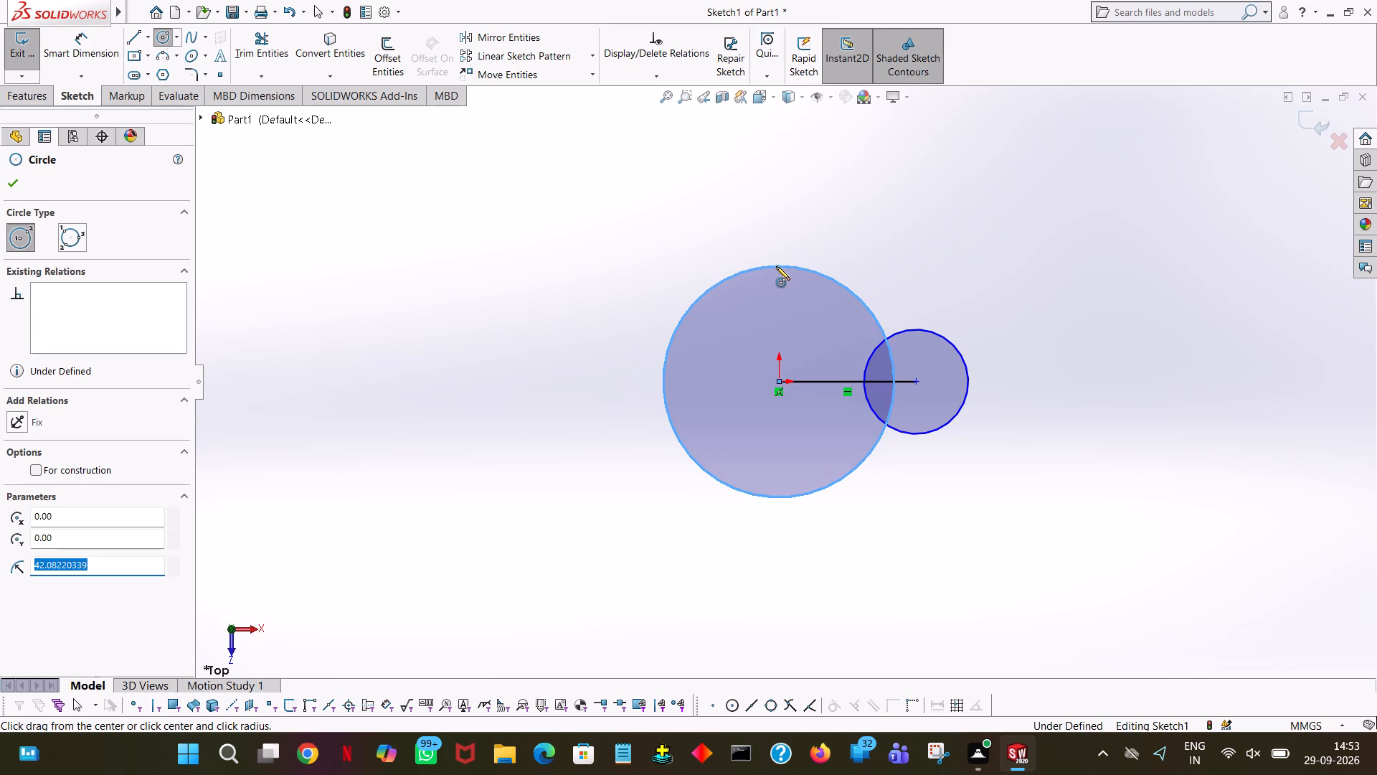
{"action": "key", "text": "7"}
{"action": "key", "text": "6"}
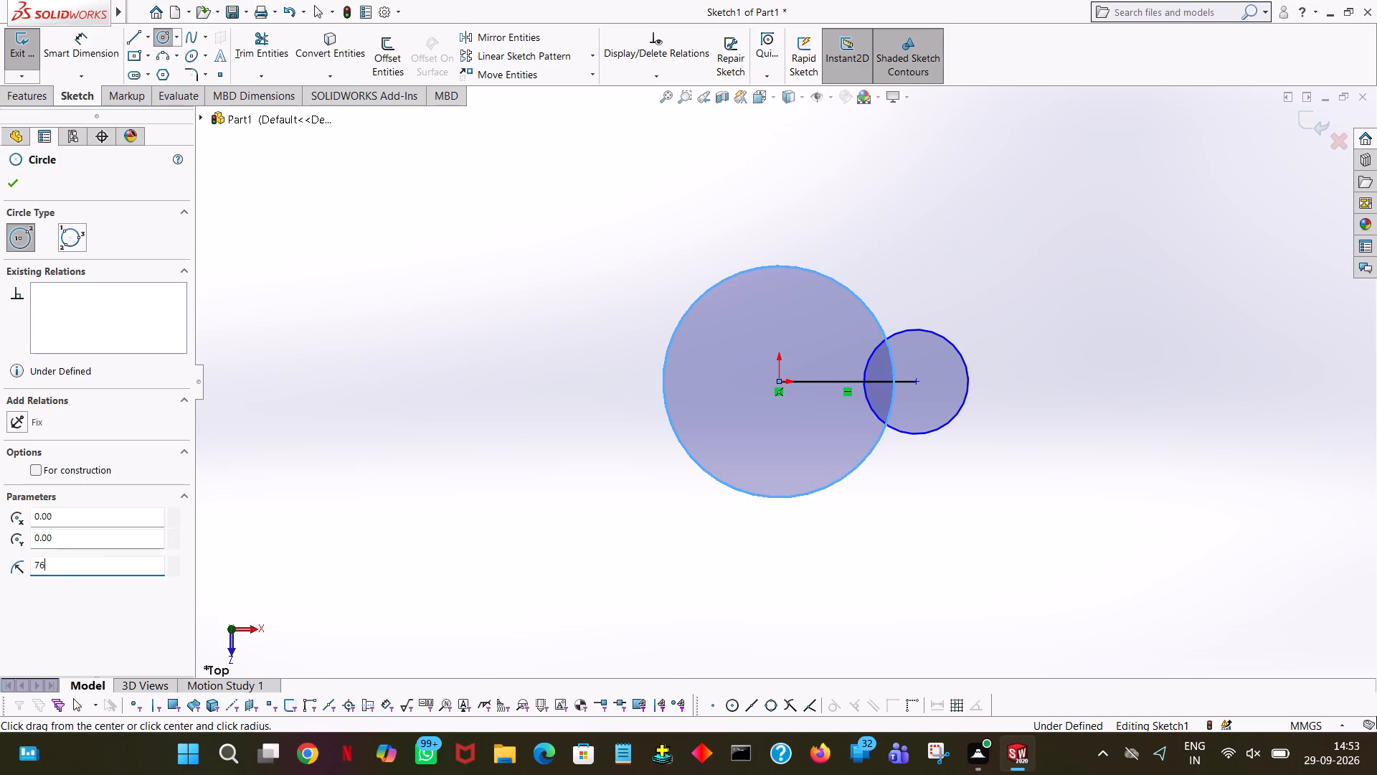
{"action": "type", "text": "/2"}
{"action": "key", "text": "Return"}
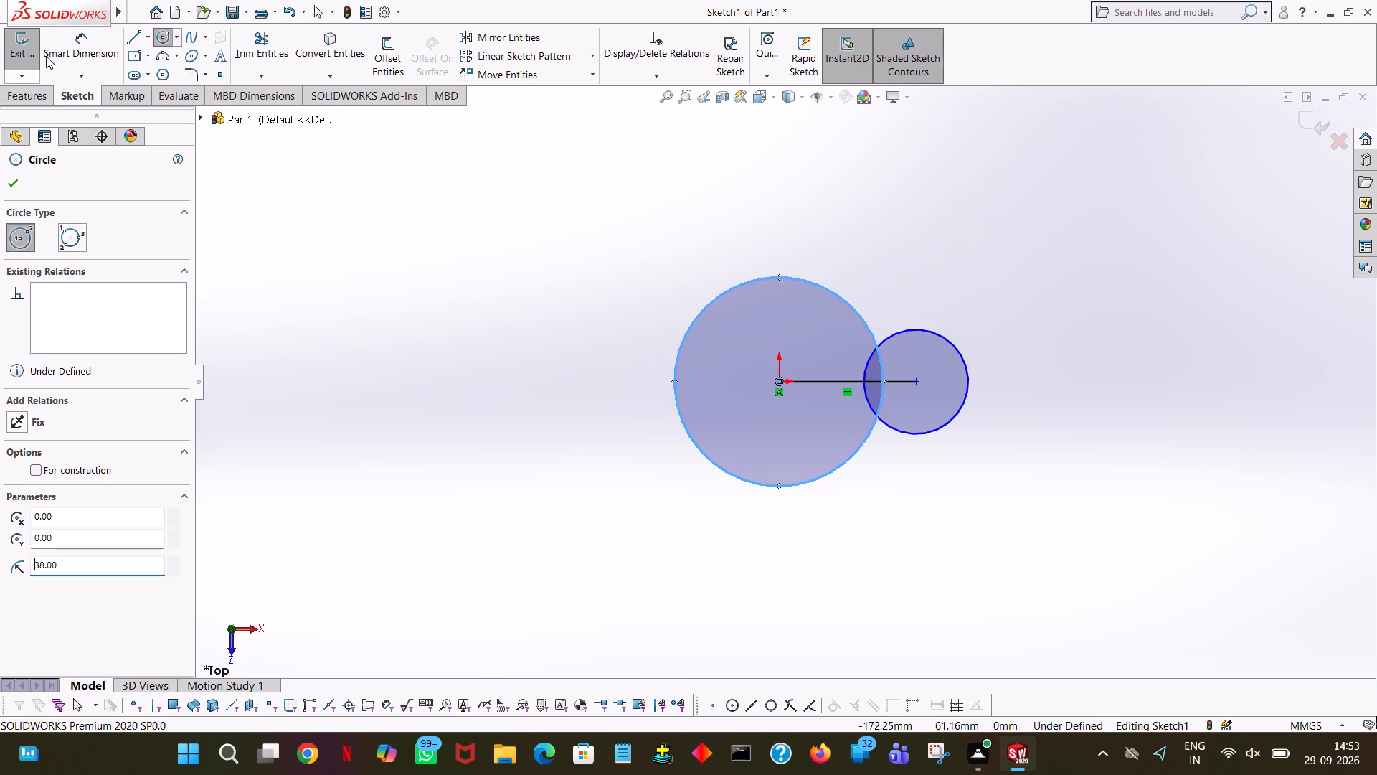
Sketch a horizontal line in the positive X direction from the large circle's lowest point, tangent to it, and set its length to 40 mm.
{"action": "left_click", "coordinate": [135, 35]}
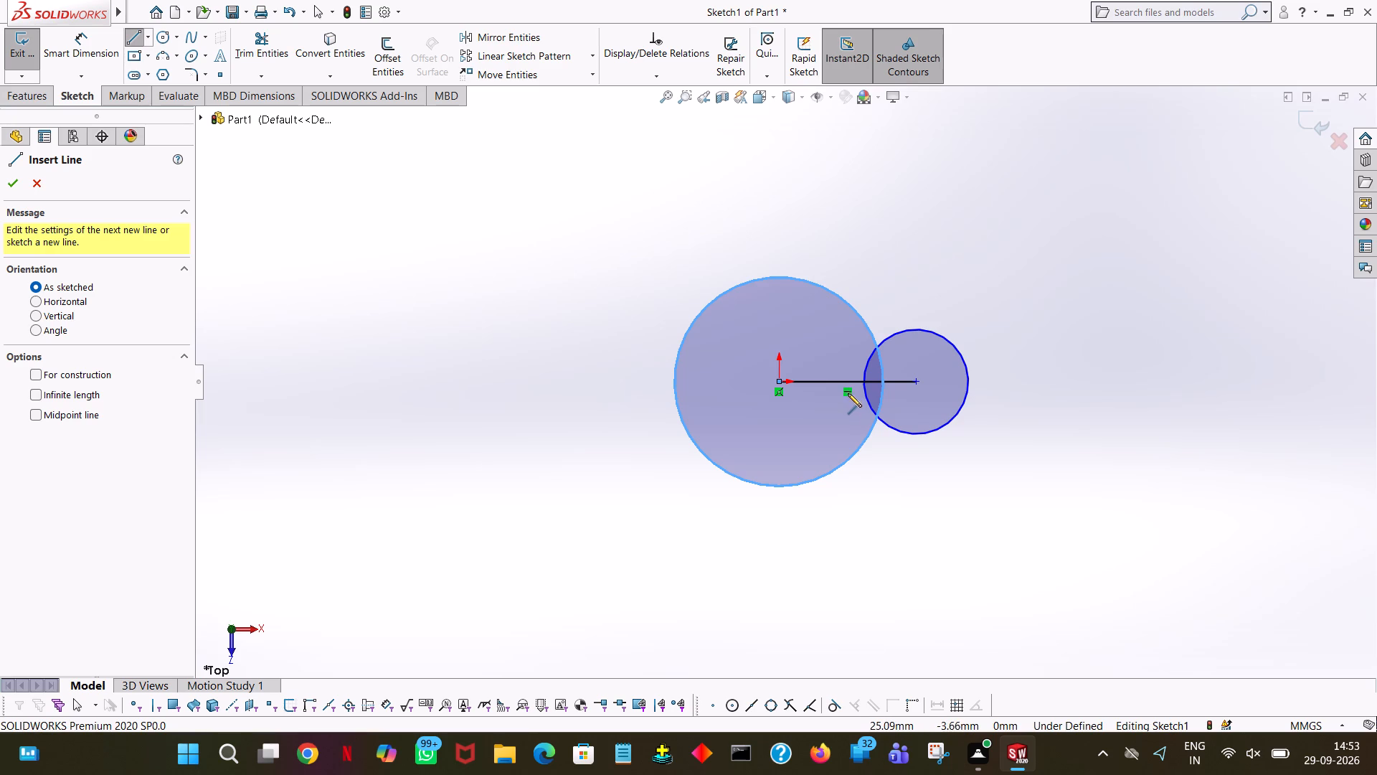
{"action": "left_click", "coordinate": [780, 486]}
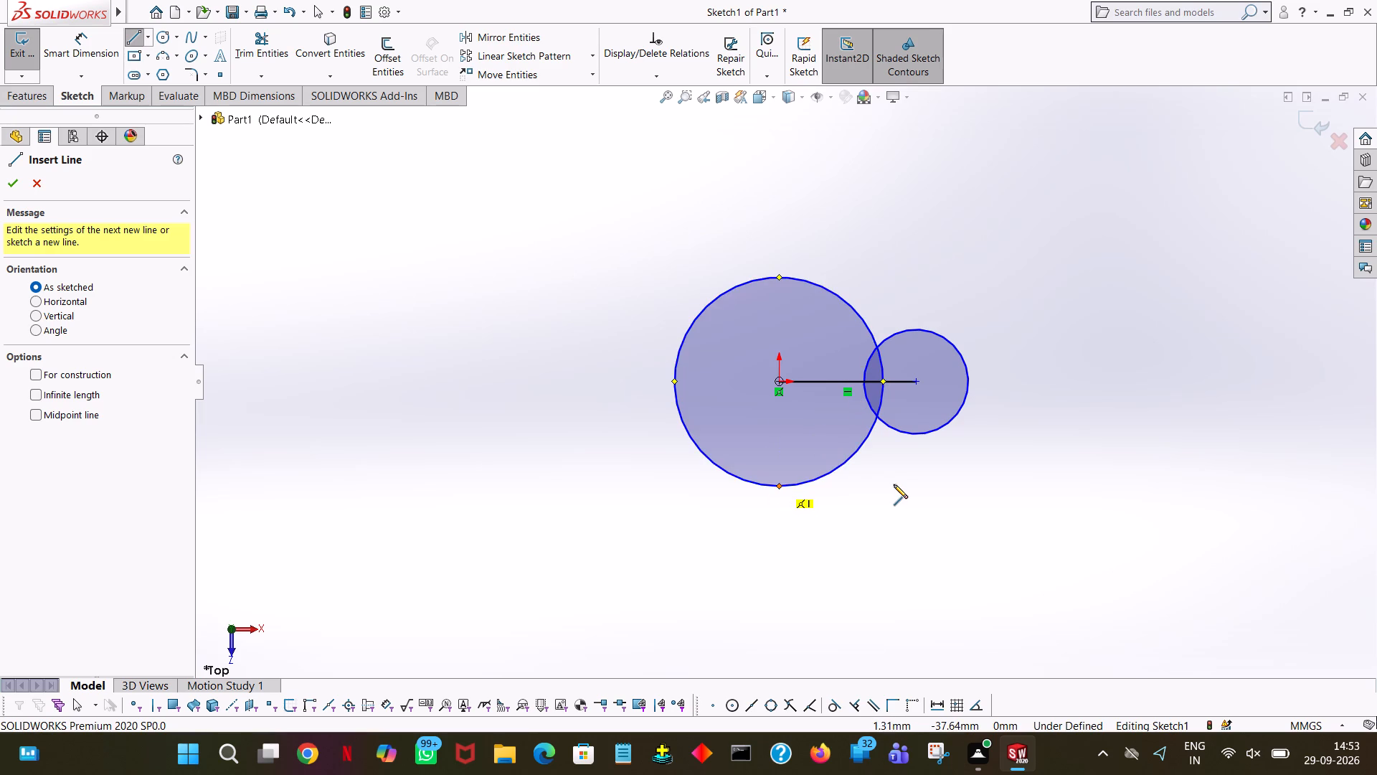
{"action": "left_click", "coordinate": [889, 486]}
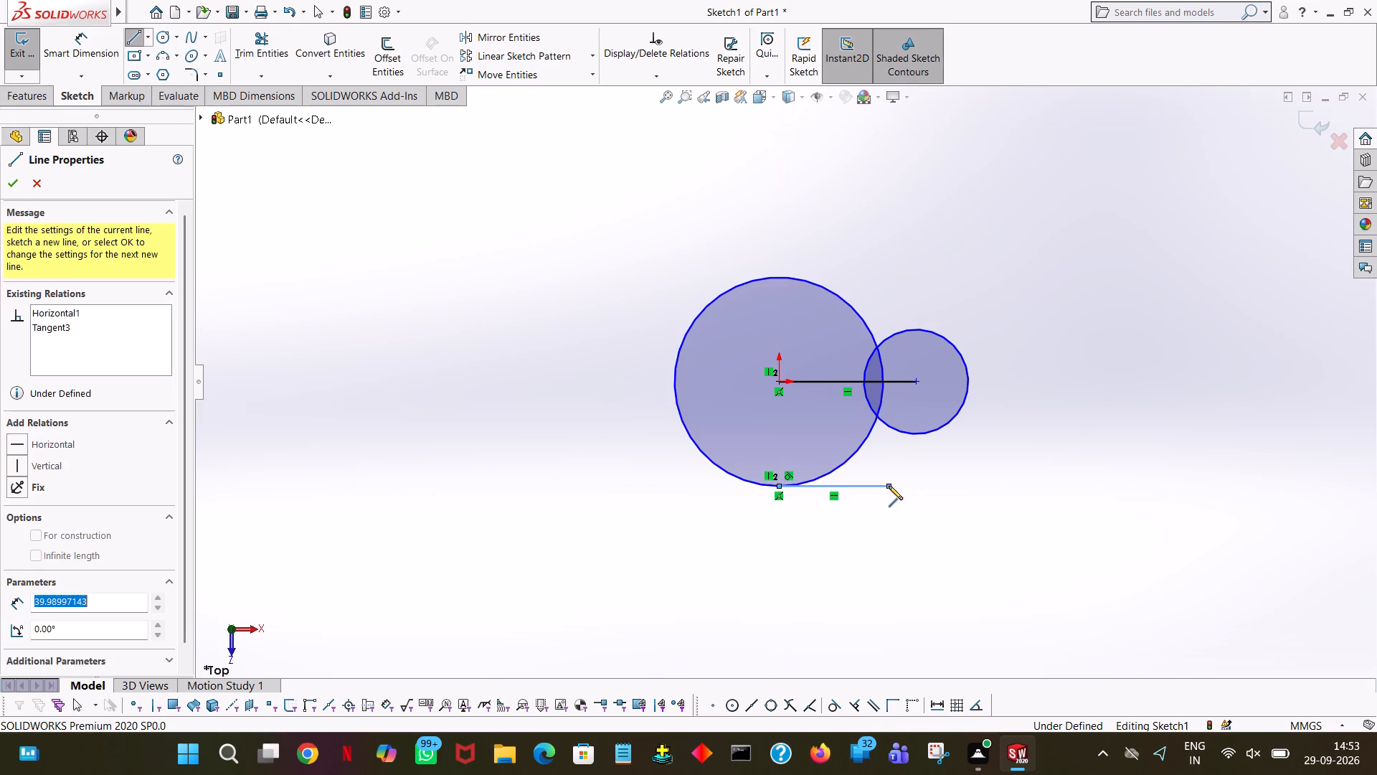
{"action": "type", "text": "40"}
{"action": "key", "text": "Return"}
{"action": "key", "text": "Return"}
{"action": "right_click", "coordinate": [889, 486]}
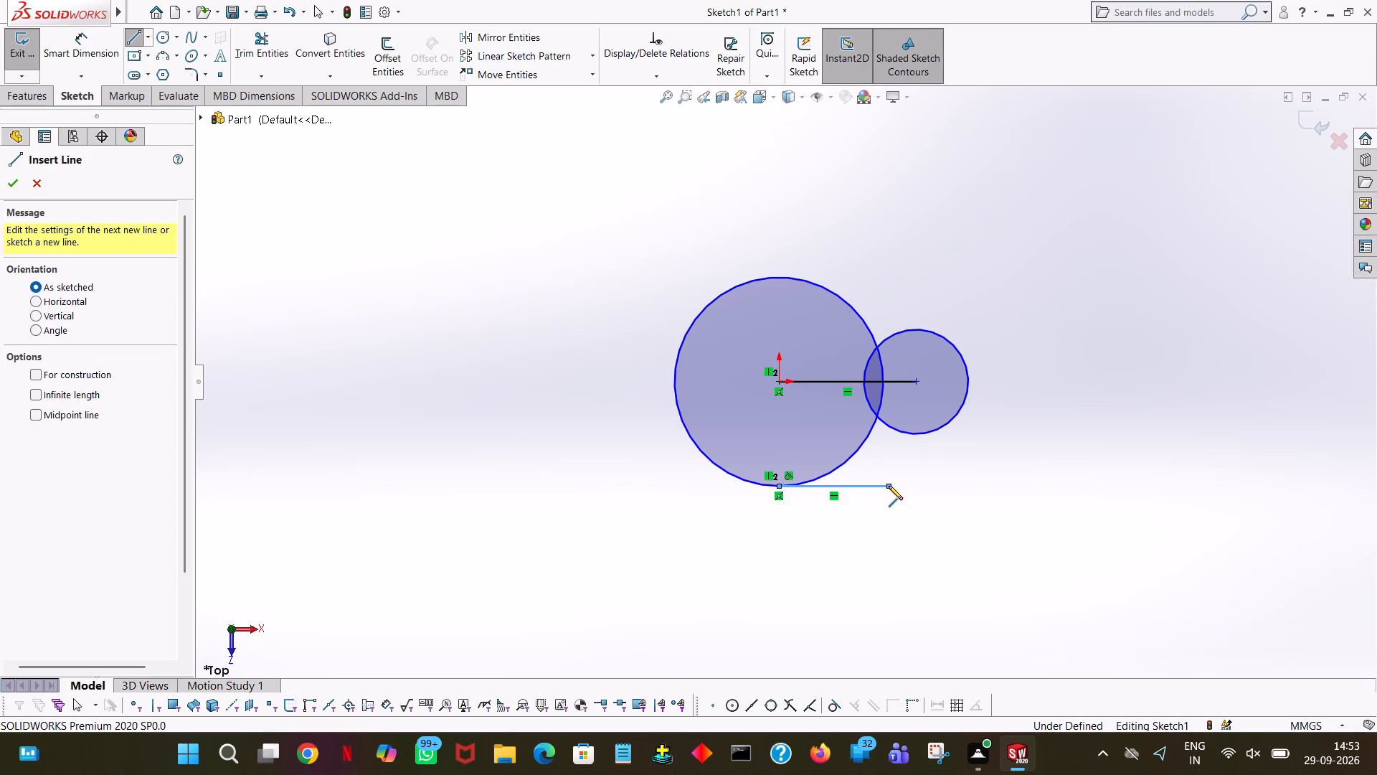
{"action": "right_click", "coordinate": [889, 486]}
{"action": "left_click", "coordinate": [917, 497]}
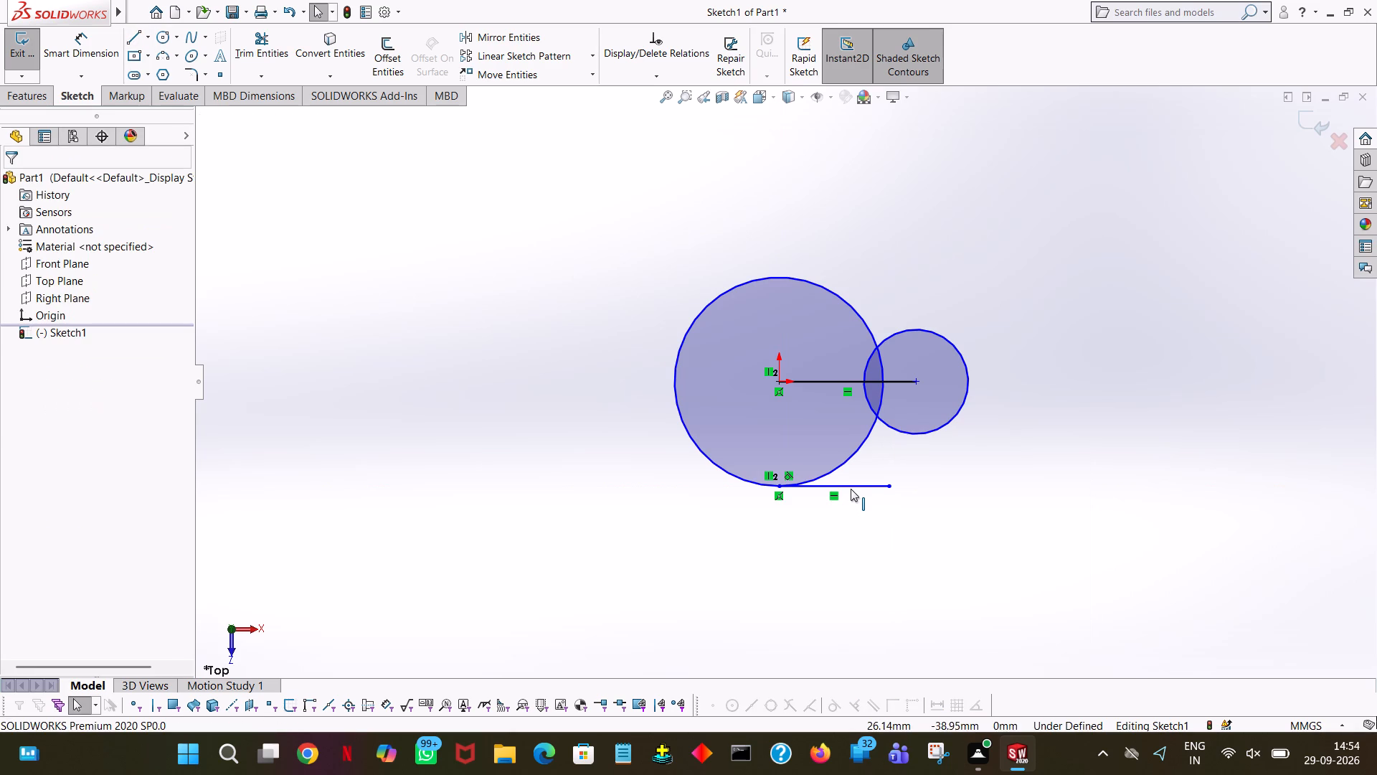
{"action": "left_click", "coordinate": [851, 489]}
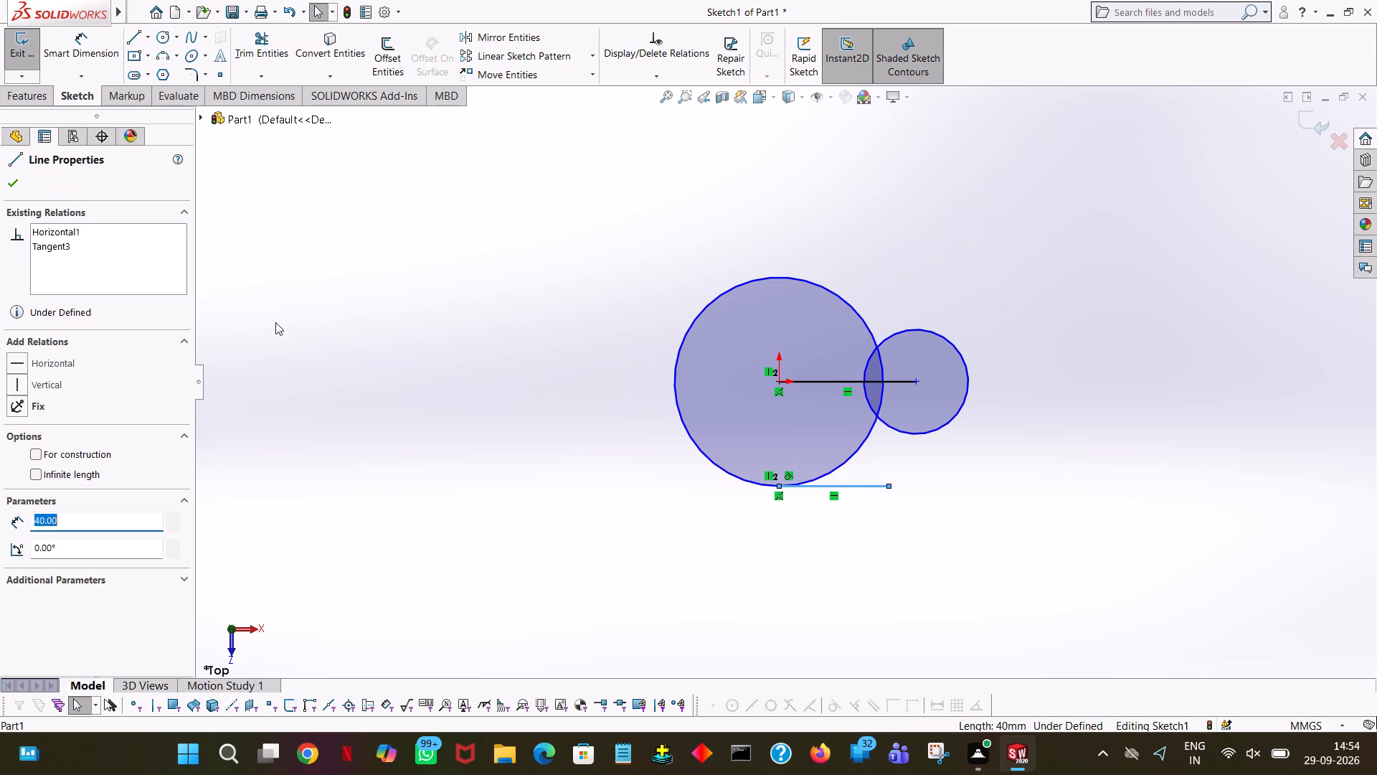
{"action": "left_click", "coordinate": [412, 313]}
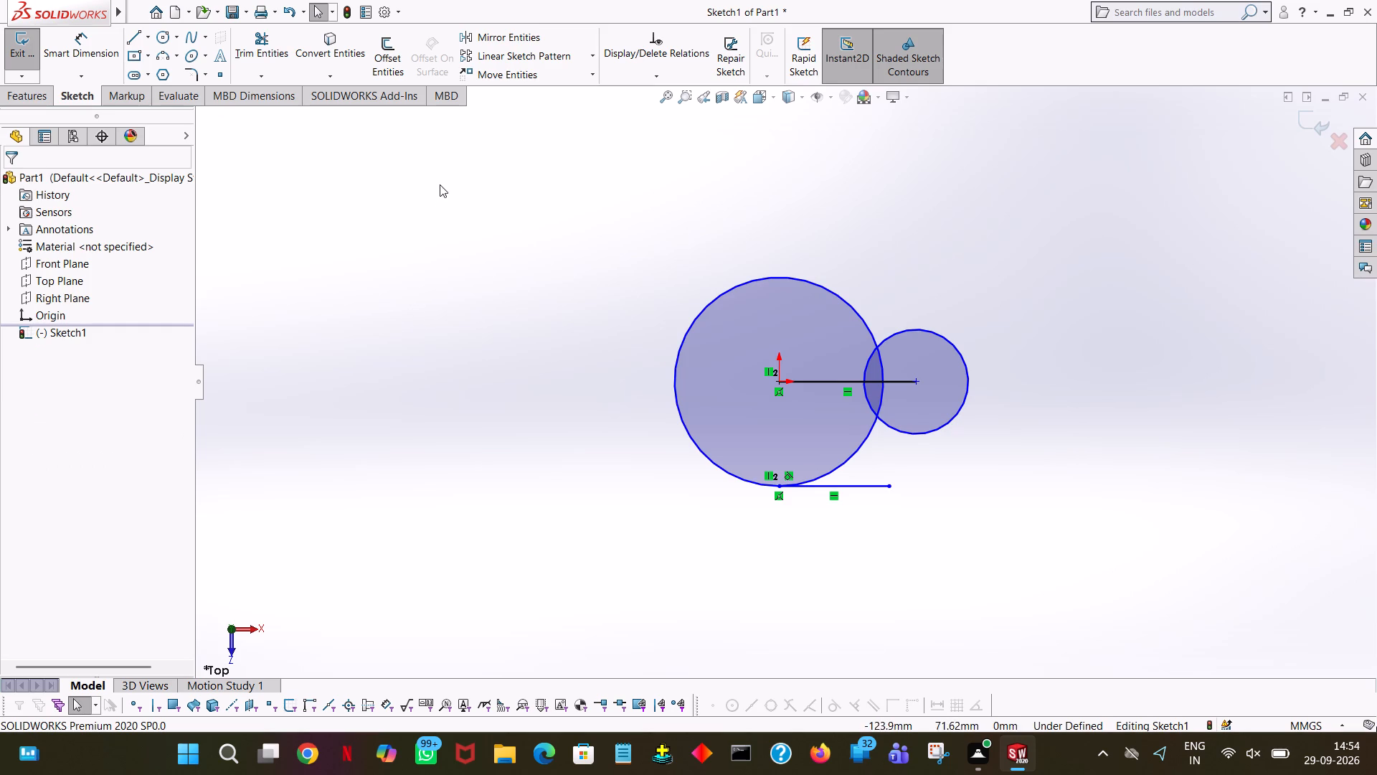
Sketch a vertical line about 19 mm long upward from the free end of the 40 mm tangent line.
{"action": "left_click", "coordinate": [129, 31]}
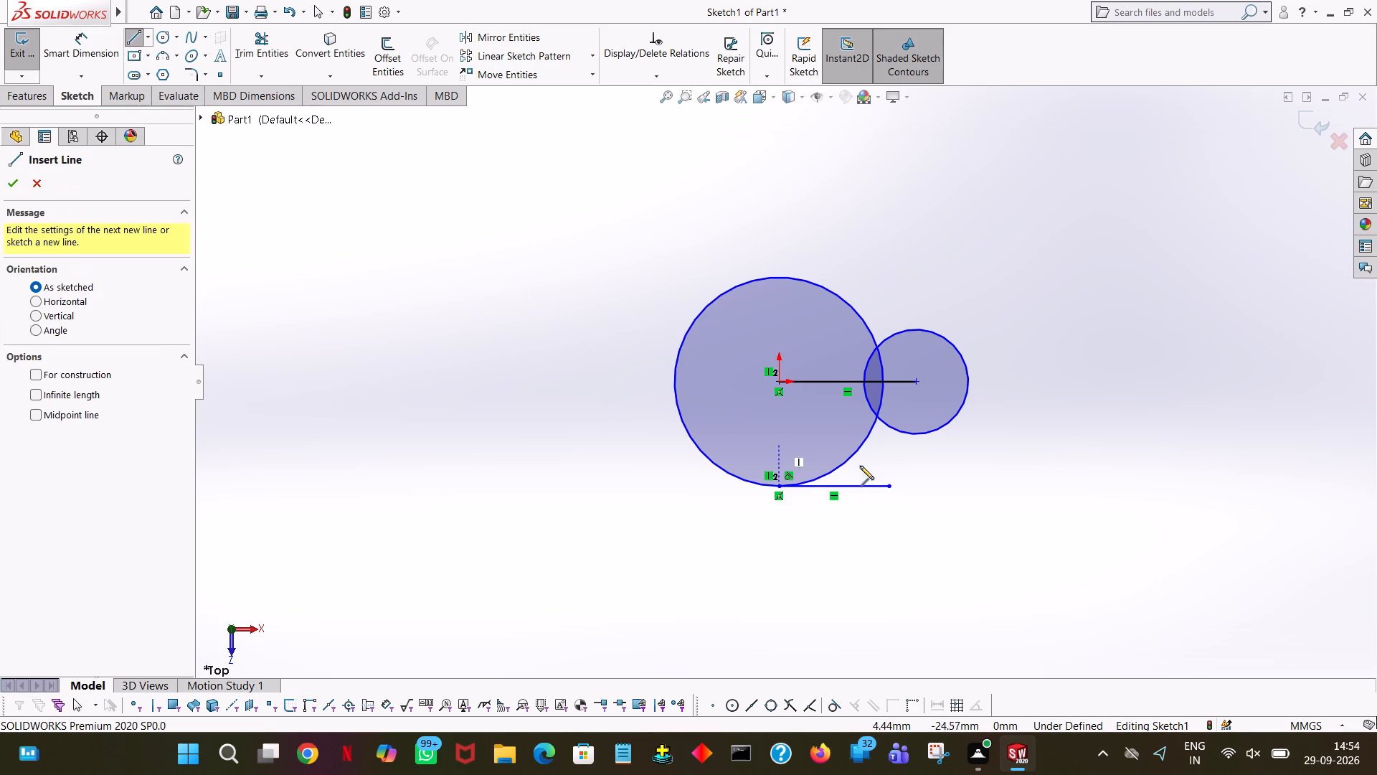
{"action": "left_click", "coordinate": [889, 485]}
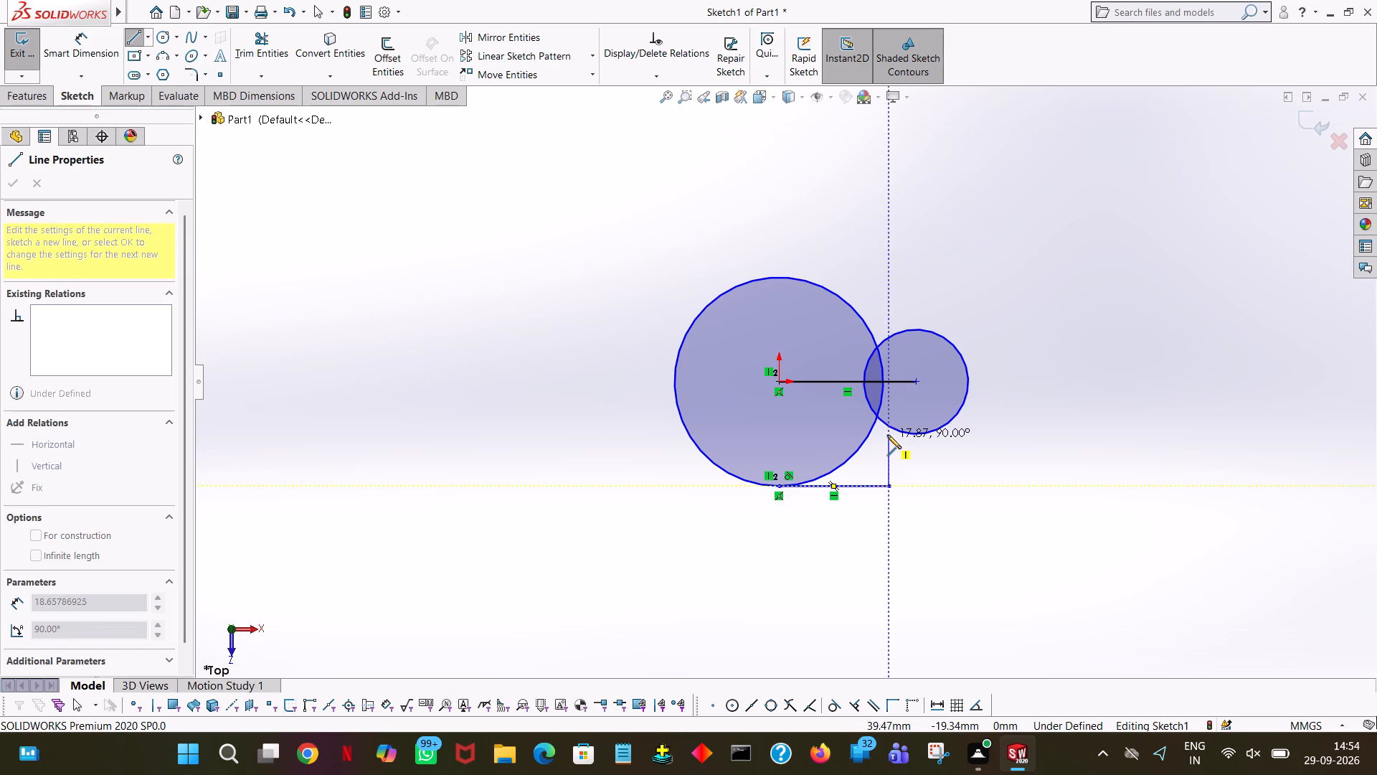
{"action": "left_click", "coordinate": [887, 435]}
{"action": "right_click", "coordinate": [887, 435]}
{"action": "left_click", "coordinate": [906, 441]}
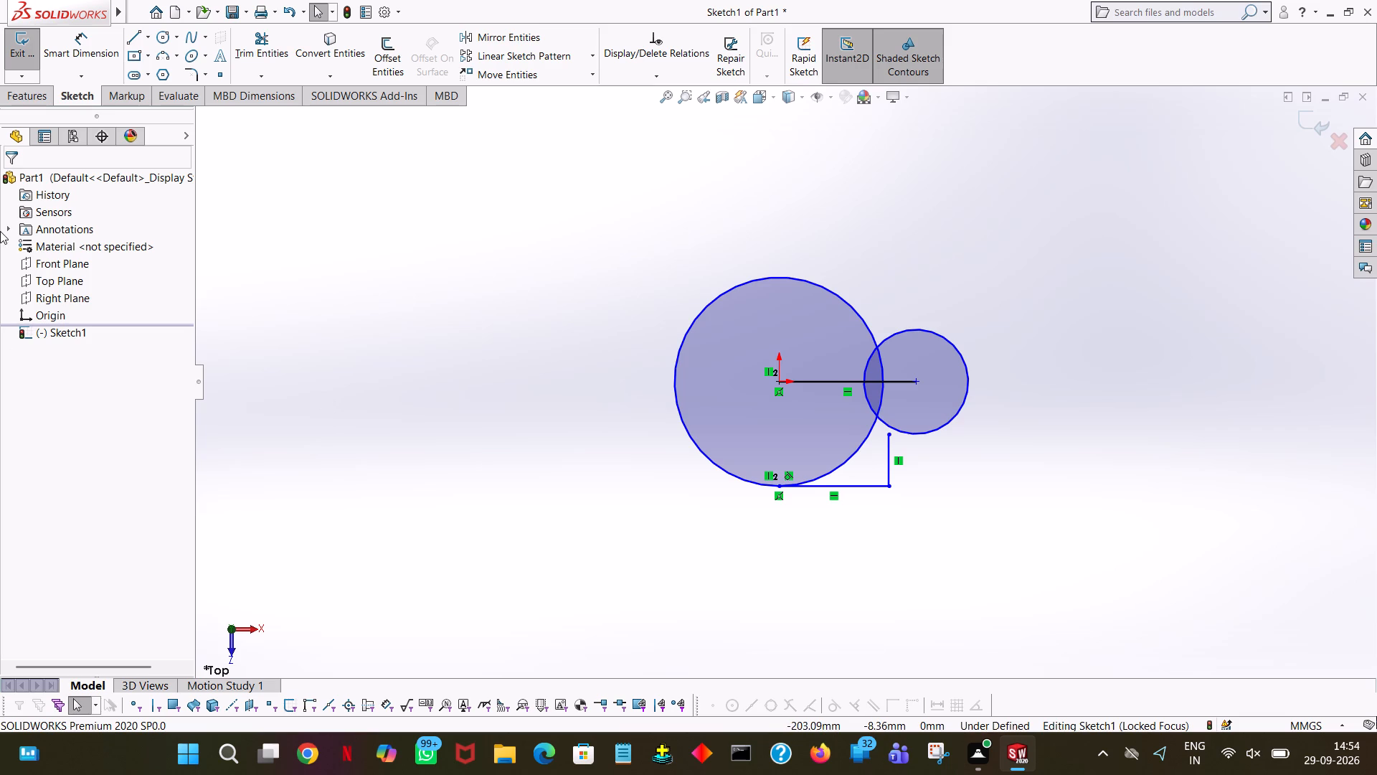
Sketch a vertical line downward from where the small circle crosses the 50 mm centre line and set its length to 56/2 mm.
{"action": "left_click", "coordinate": [134, 39]}
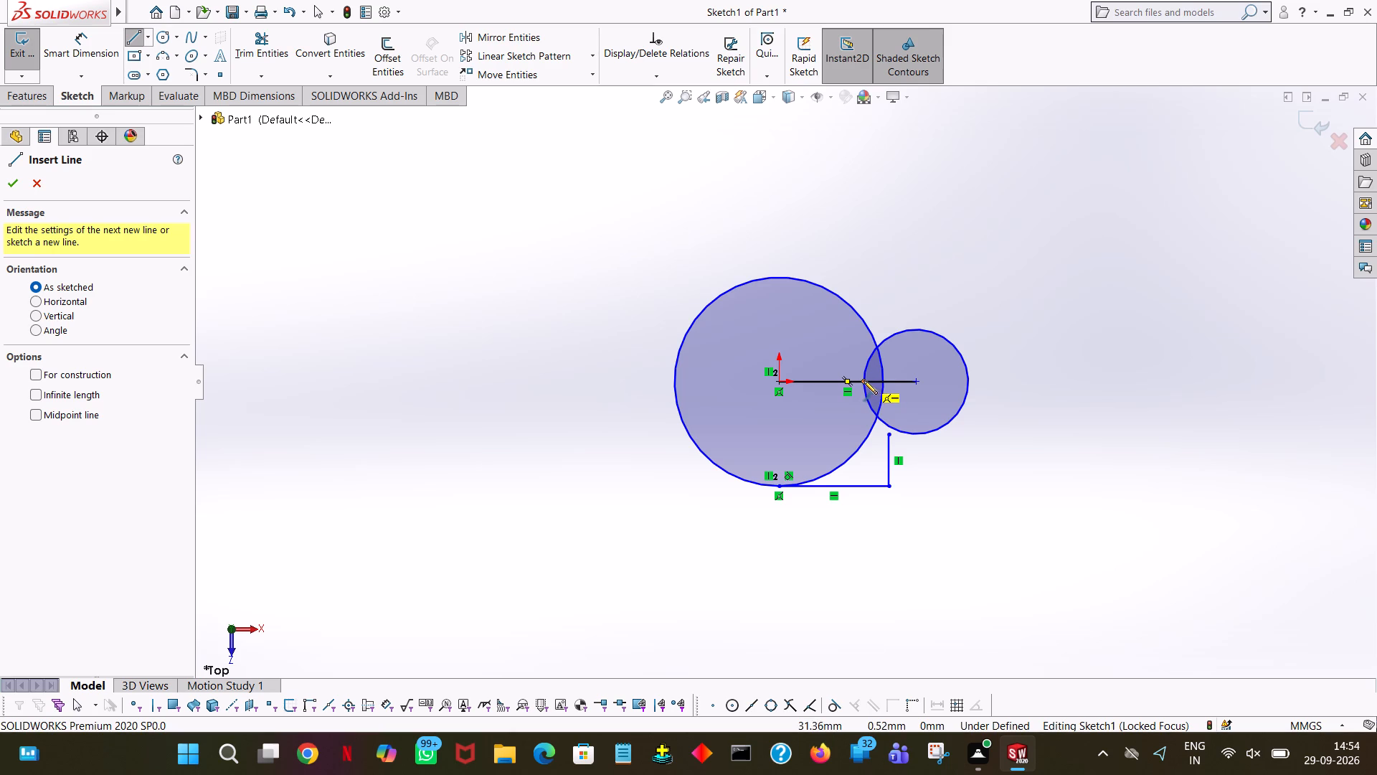
{"action": "left_click", "coordinate": [863, 380]}
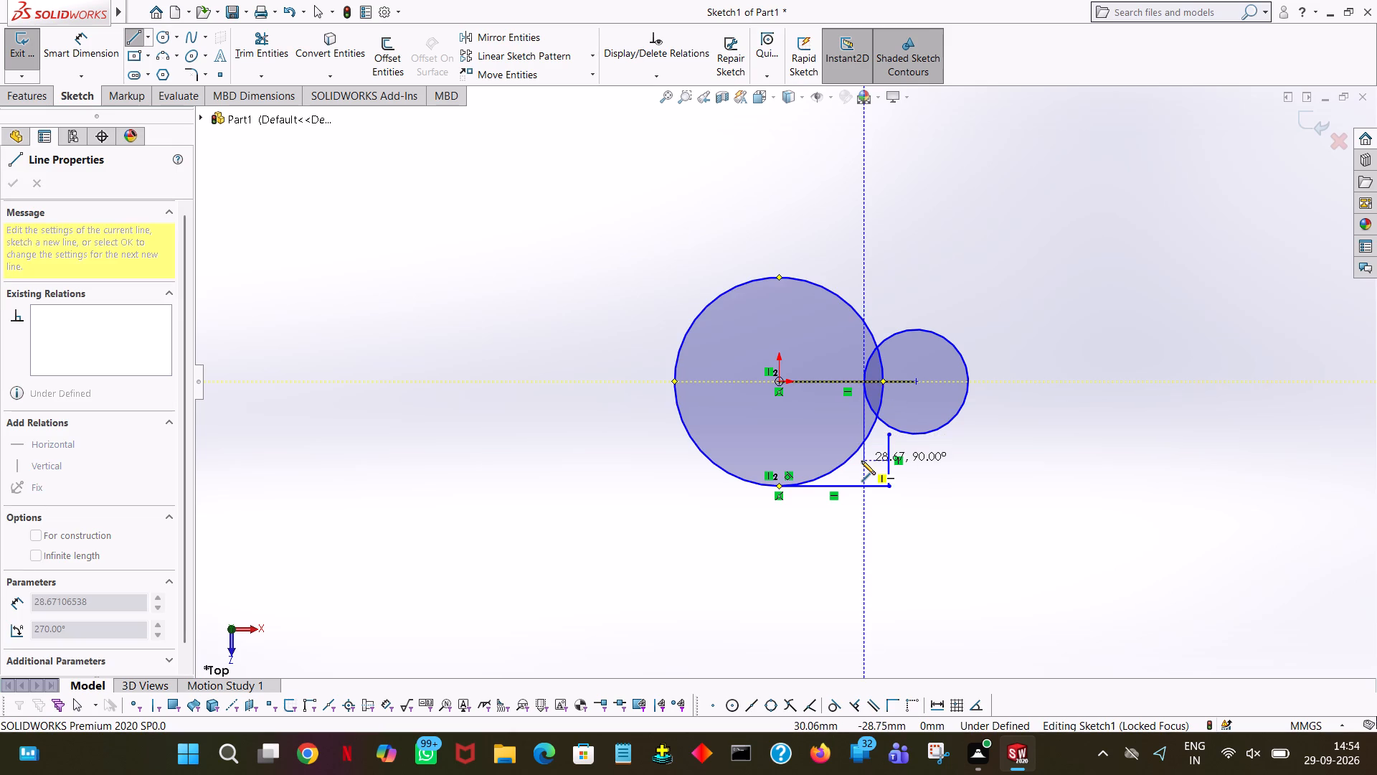
{"action": "left_click", "coordinate": [861, 461]}
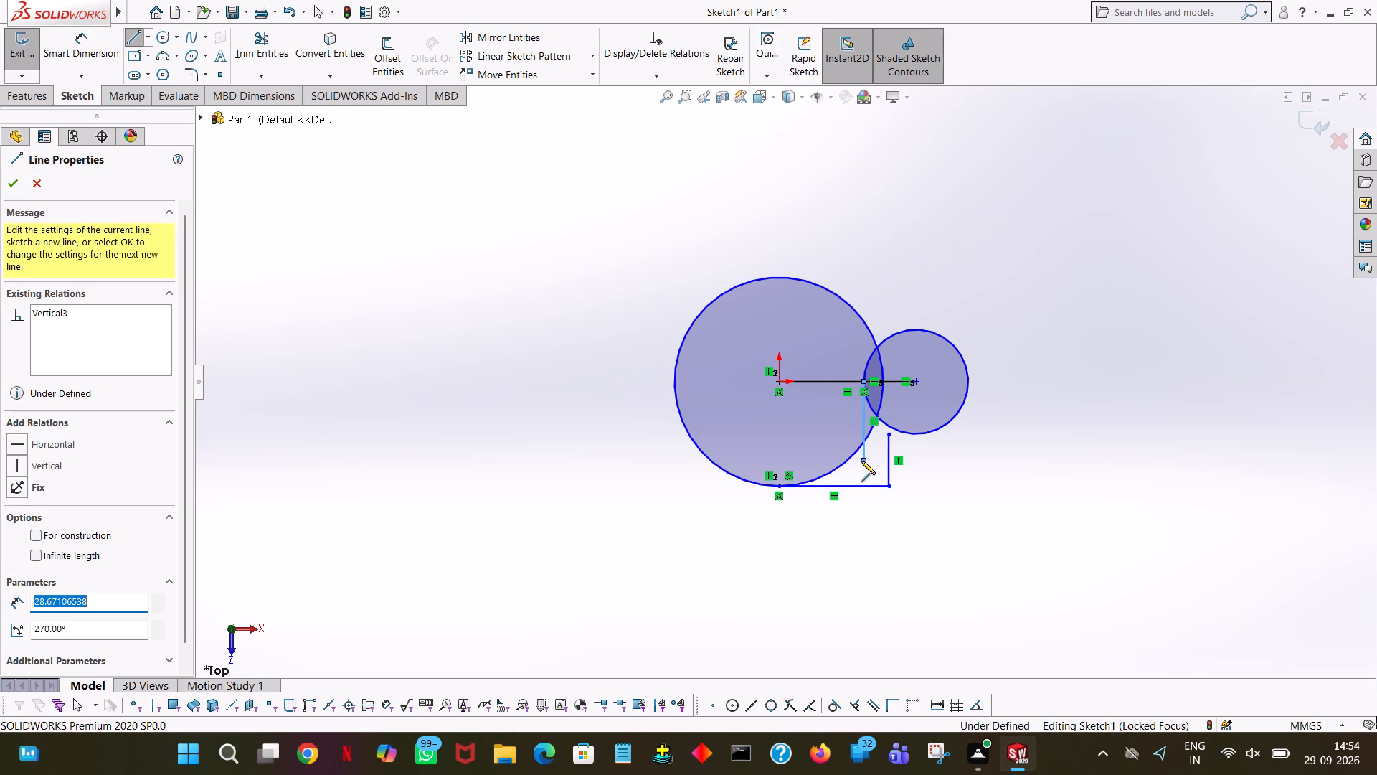
{"action": "type", "text": "56/2"}
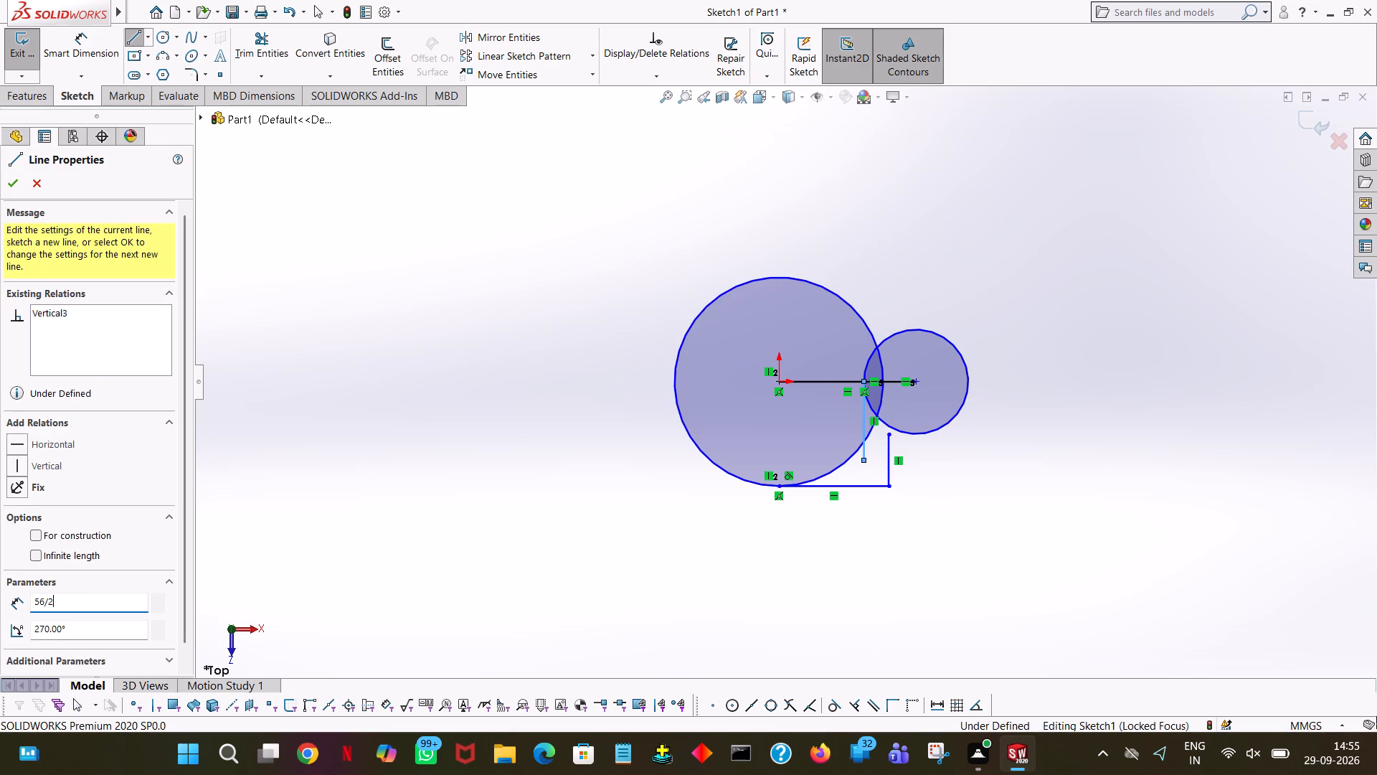
{"action": "key", "text": "Return"}
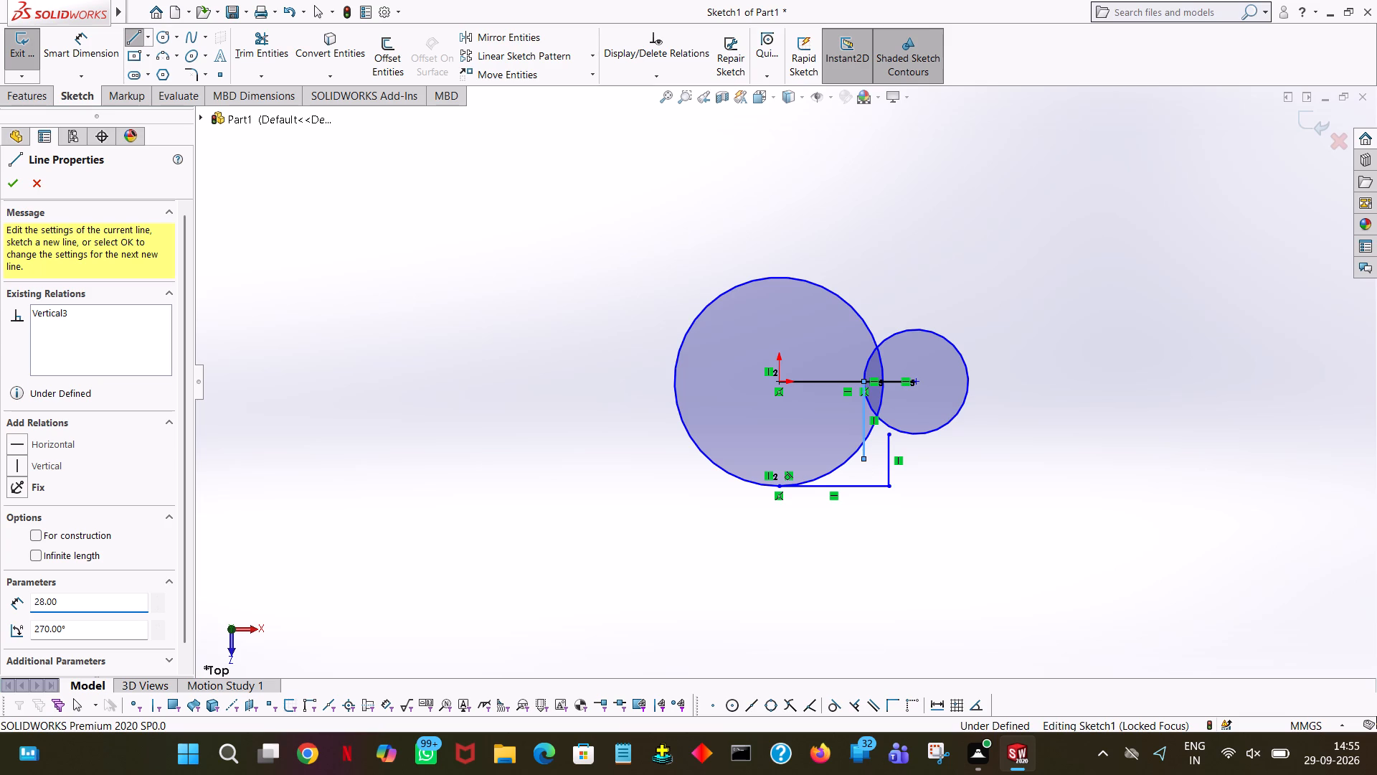
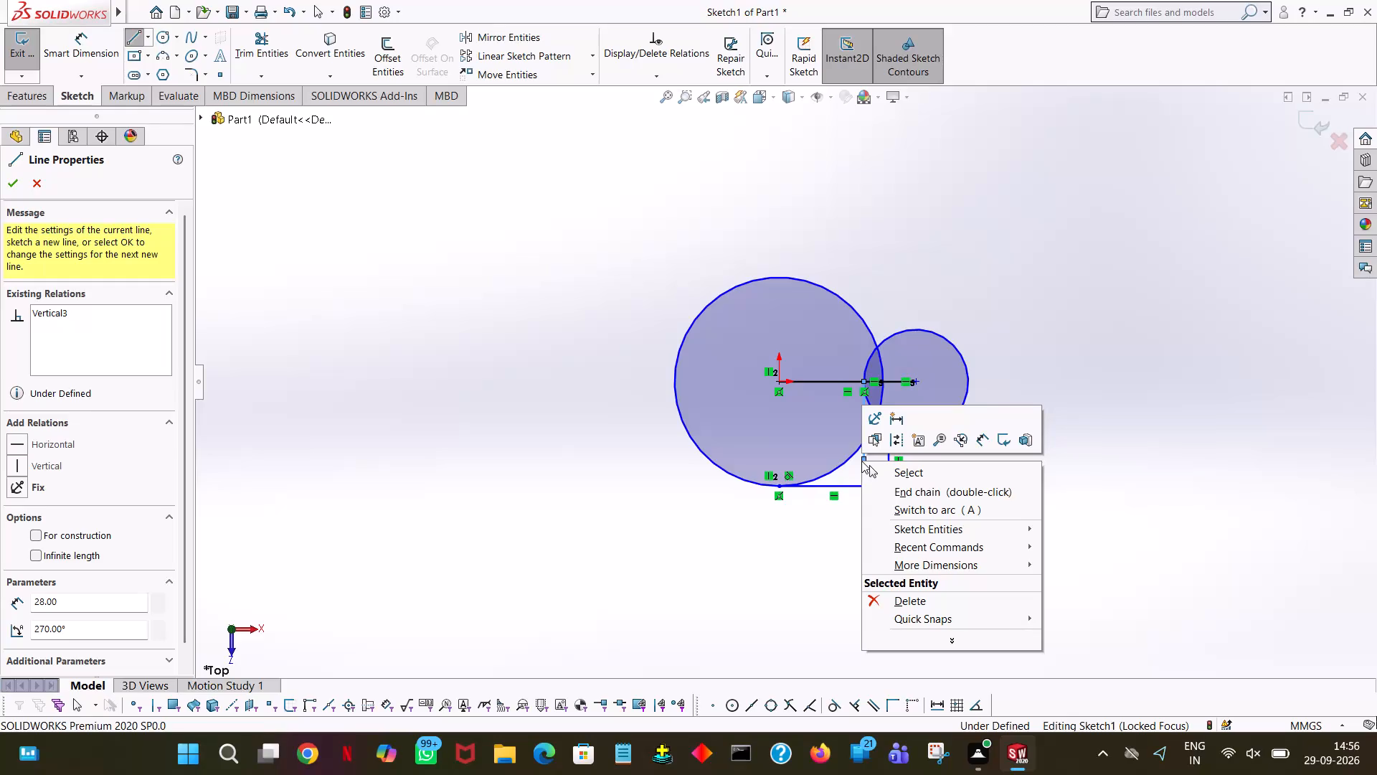
End the current line chain and begin a new sketch line at the lower end of the 28 mm vertical line.
{"action": "left_click", "coordinate": [967, 470]}
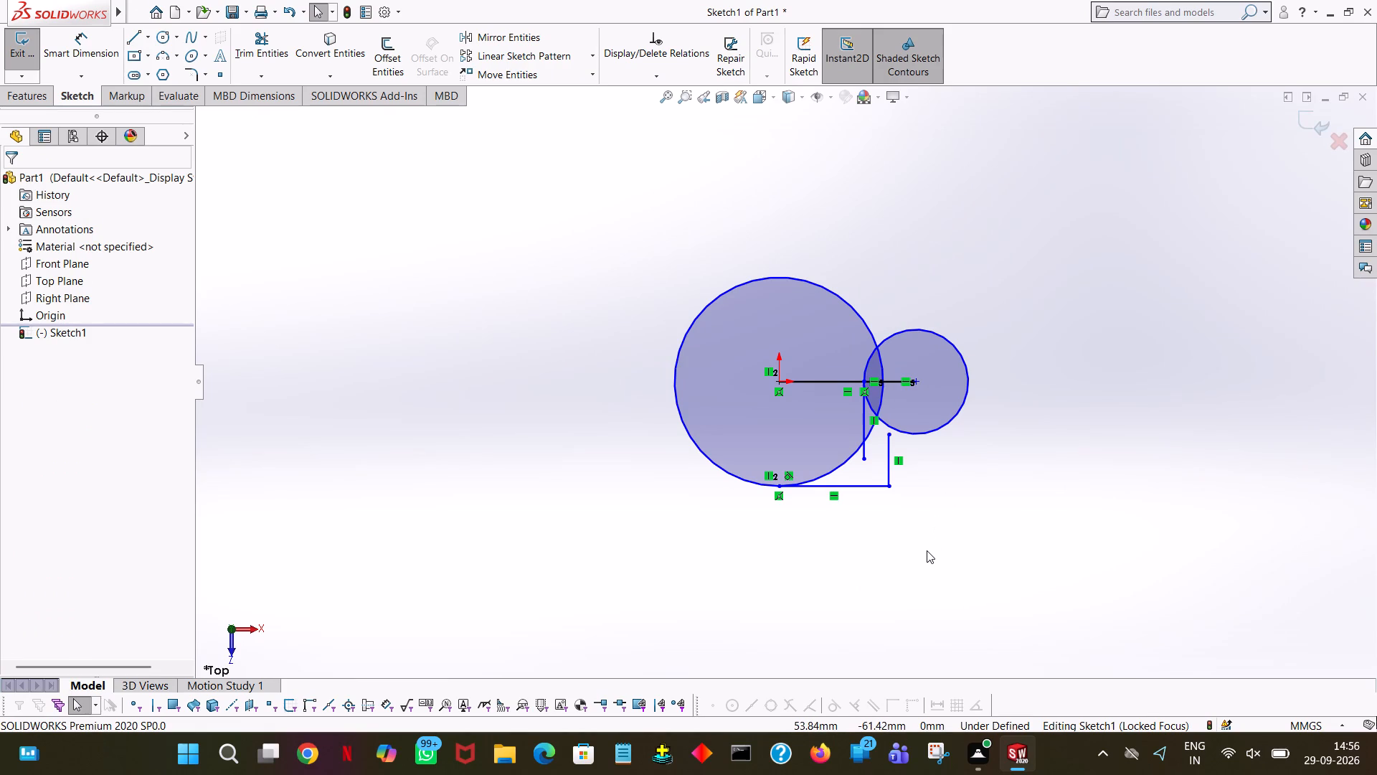
{"action": "left_click", "coordinate": [131, 41]}
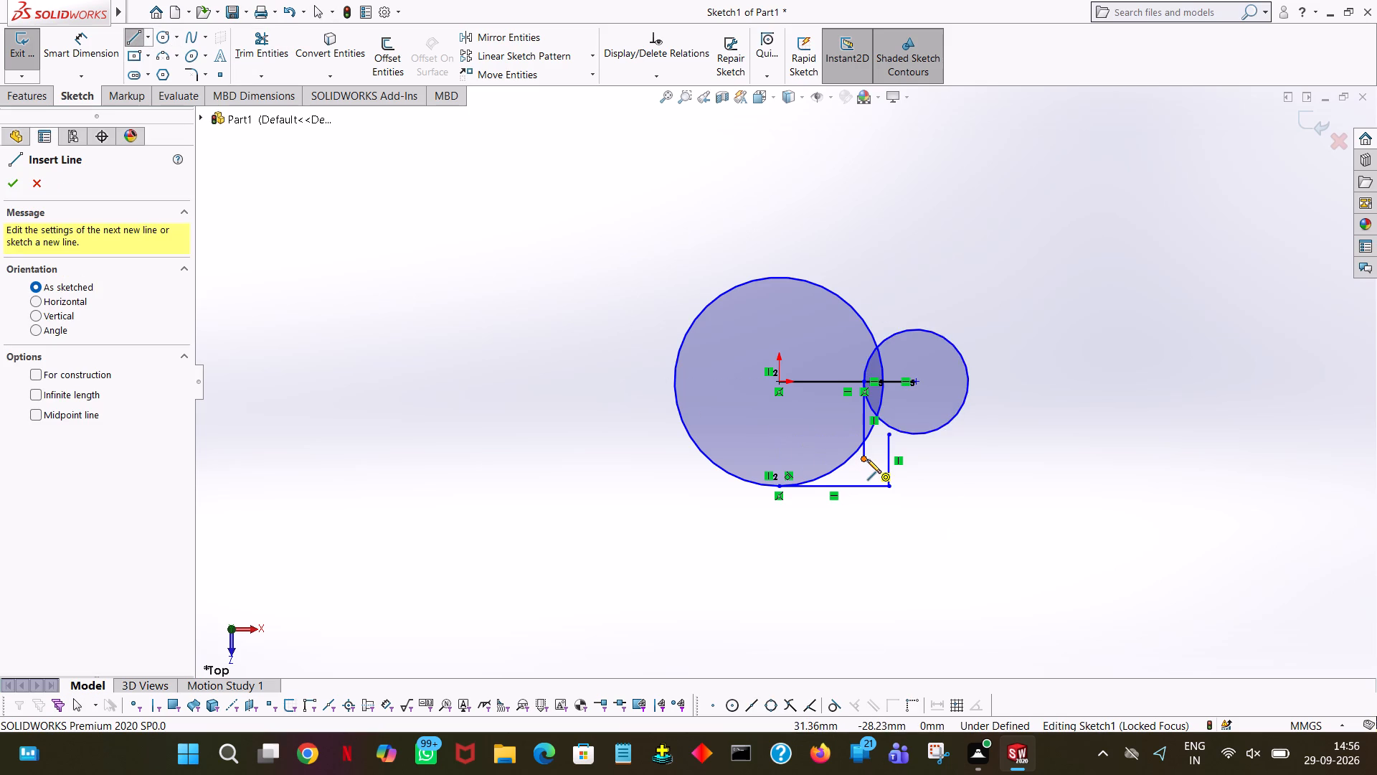
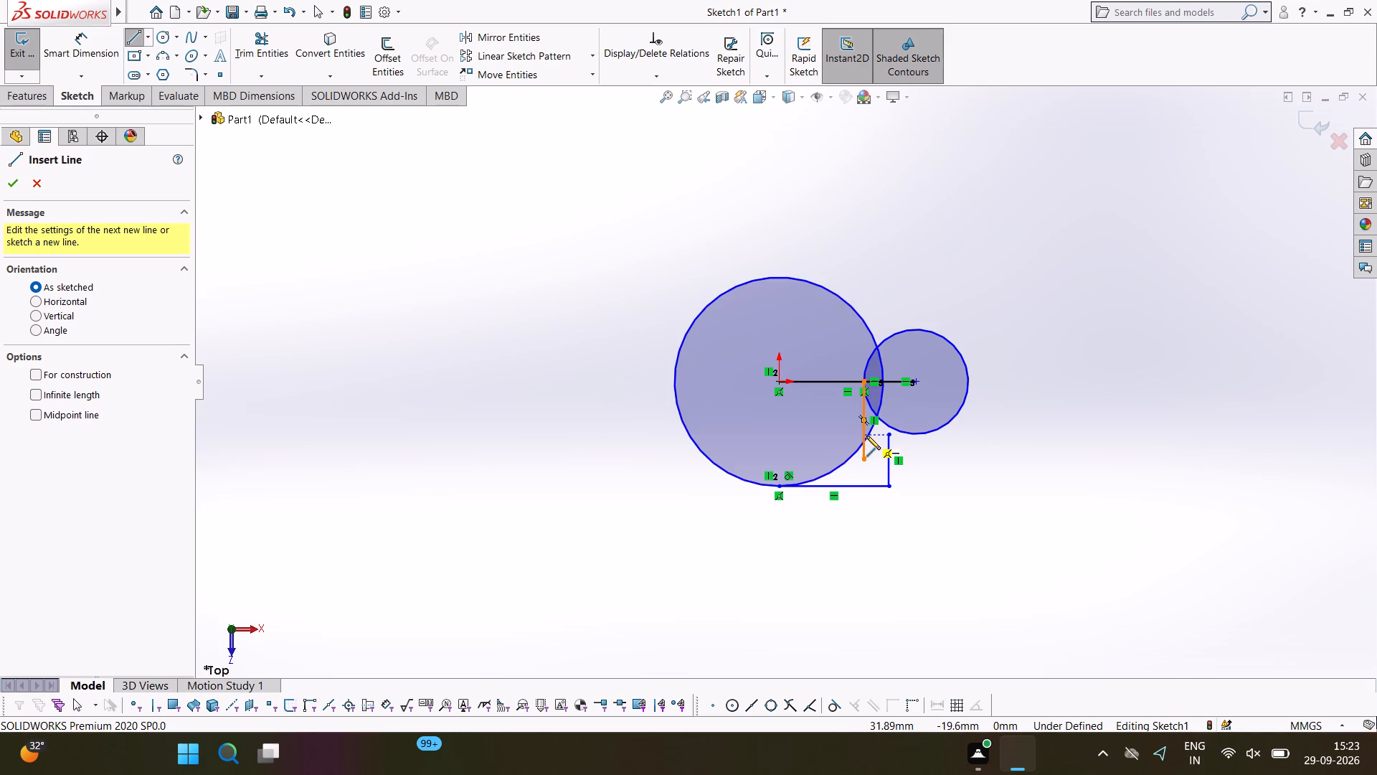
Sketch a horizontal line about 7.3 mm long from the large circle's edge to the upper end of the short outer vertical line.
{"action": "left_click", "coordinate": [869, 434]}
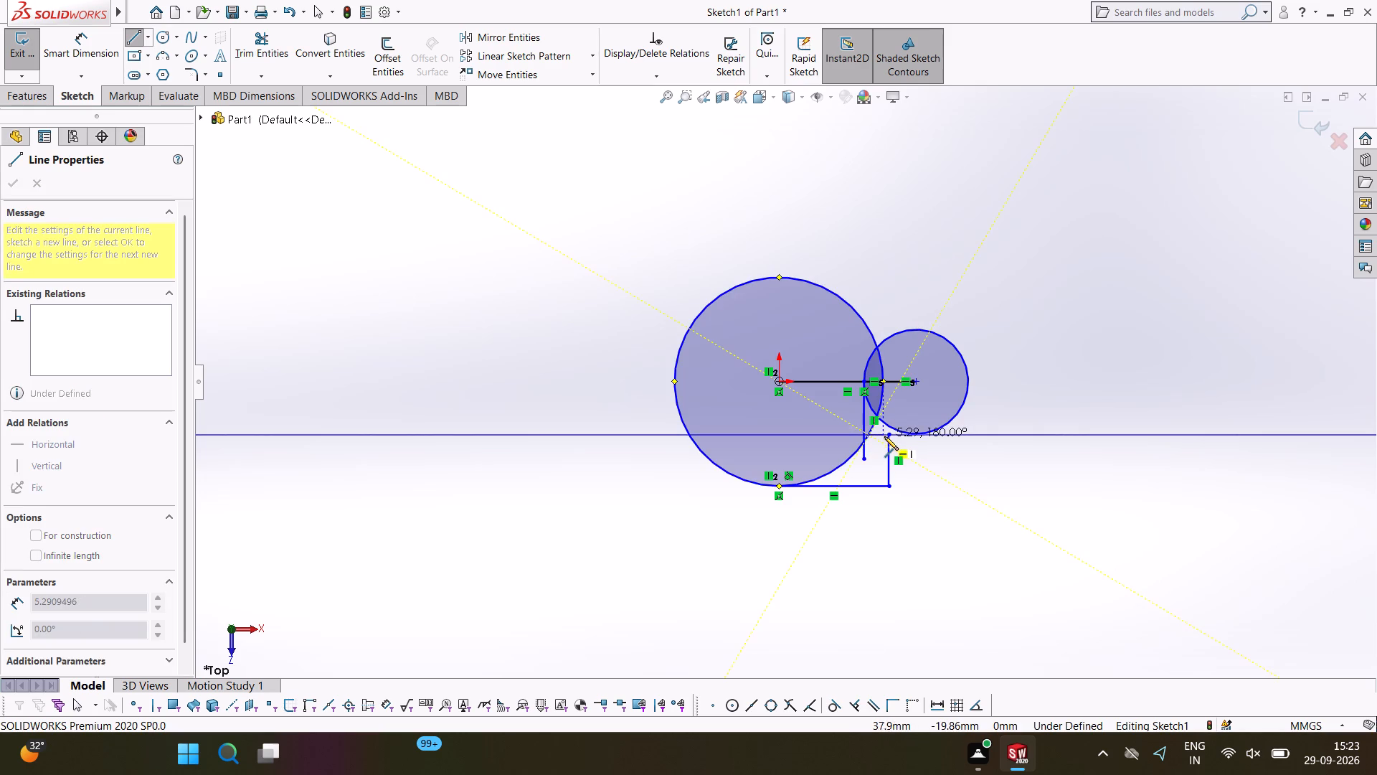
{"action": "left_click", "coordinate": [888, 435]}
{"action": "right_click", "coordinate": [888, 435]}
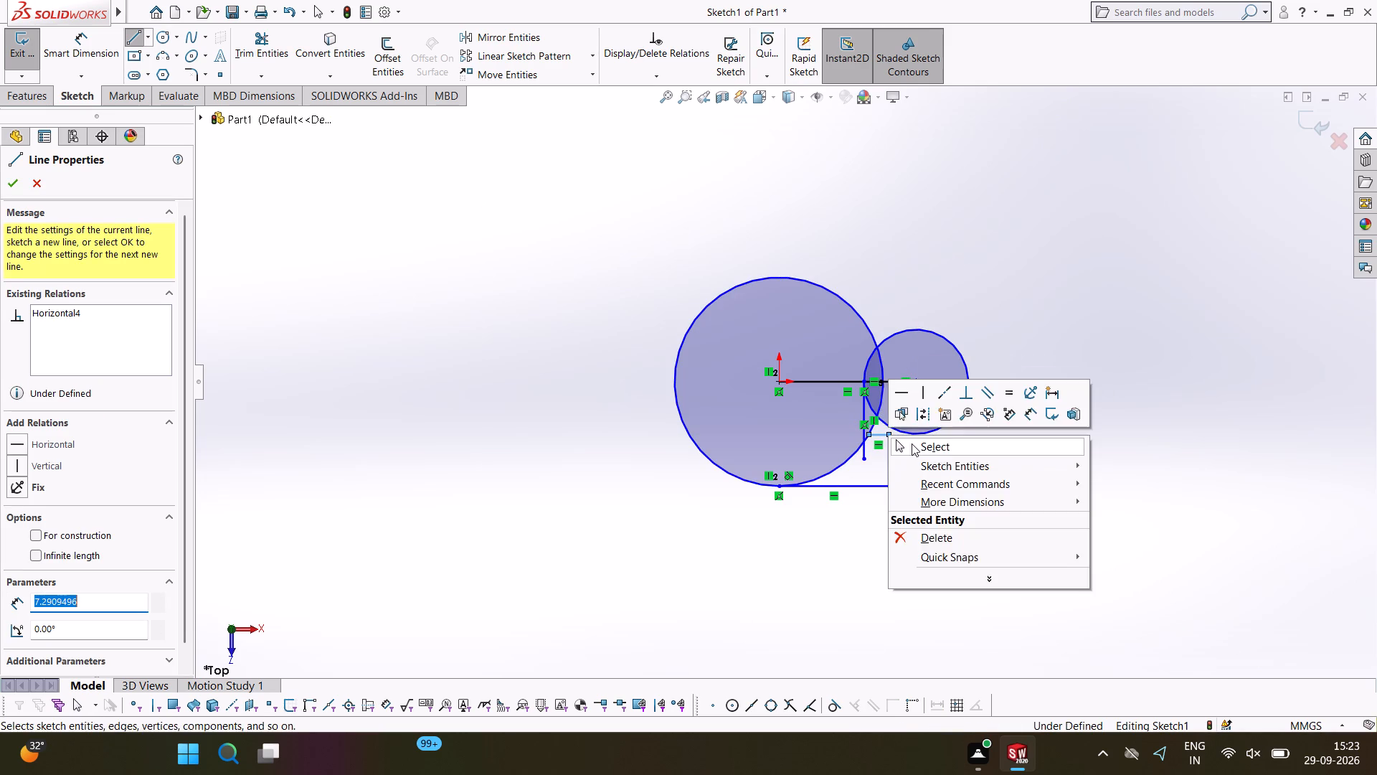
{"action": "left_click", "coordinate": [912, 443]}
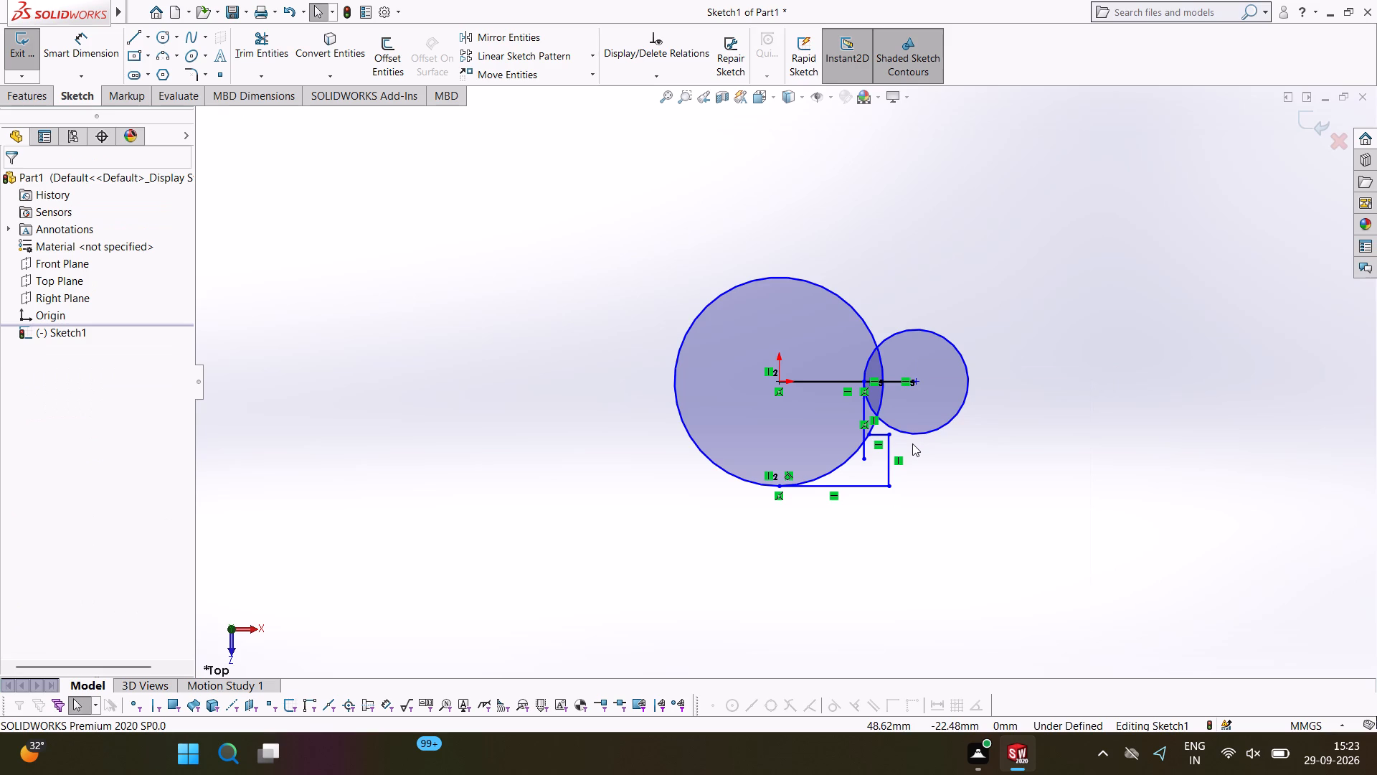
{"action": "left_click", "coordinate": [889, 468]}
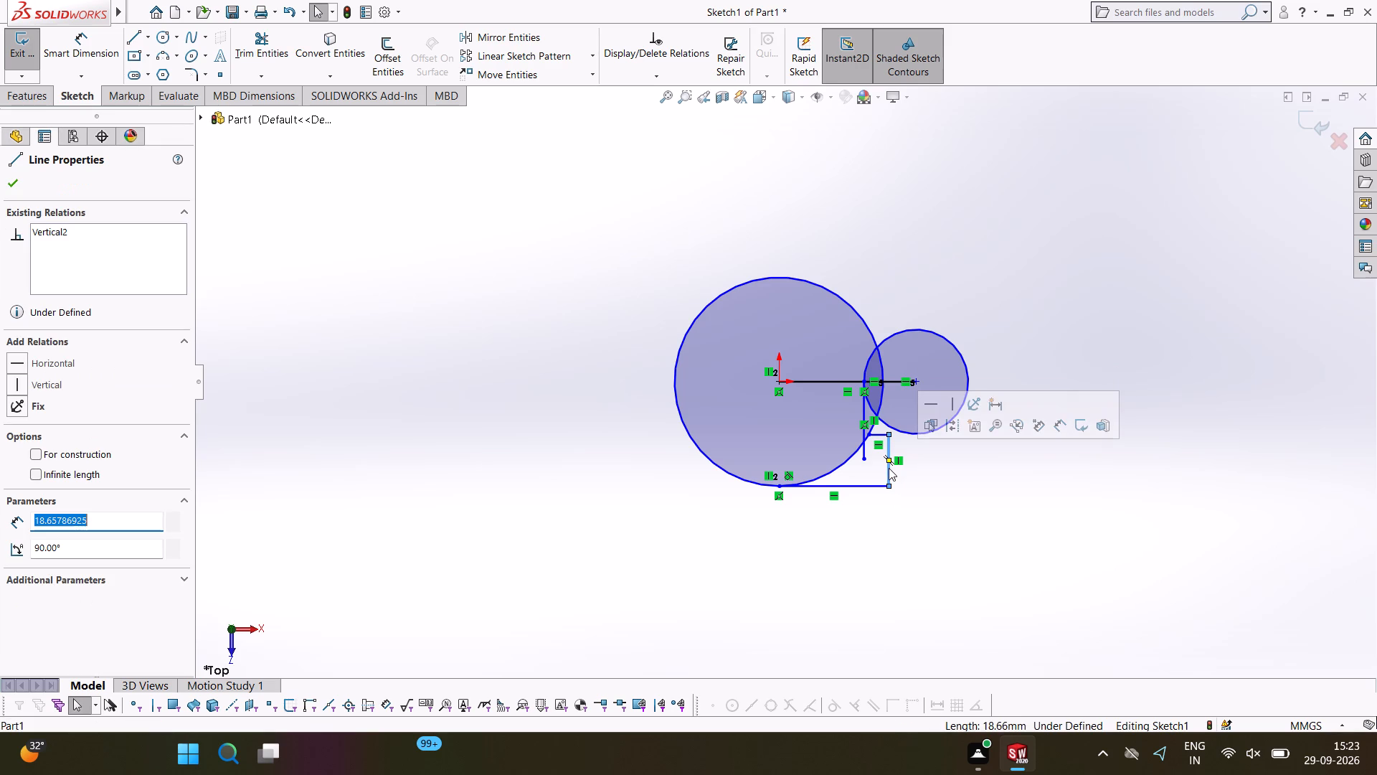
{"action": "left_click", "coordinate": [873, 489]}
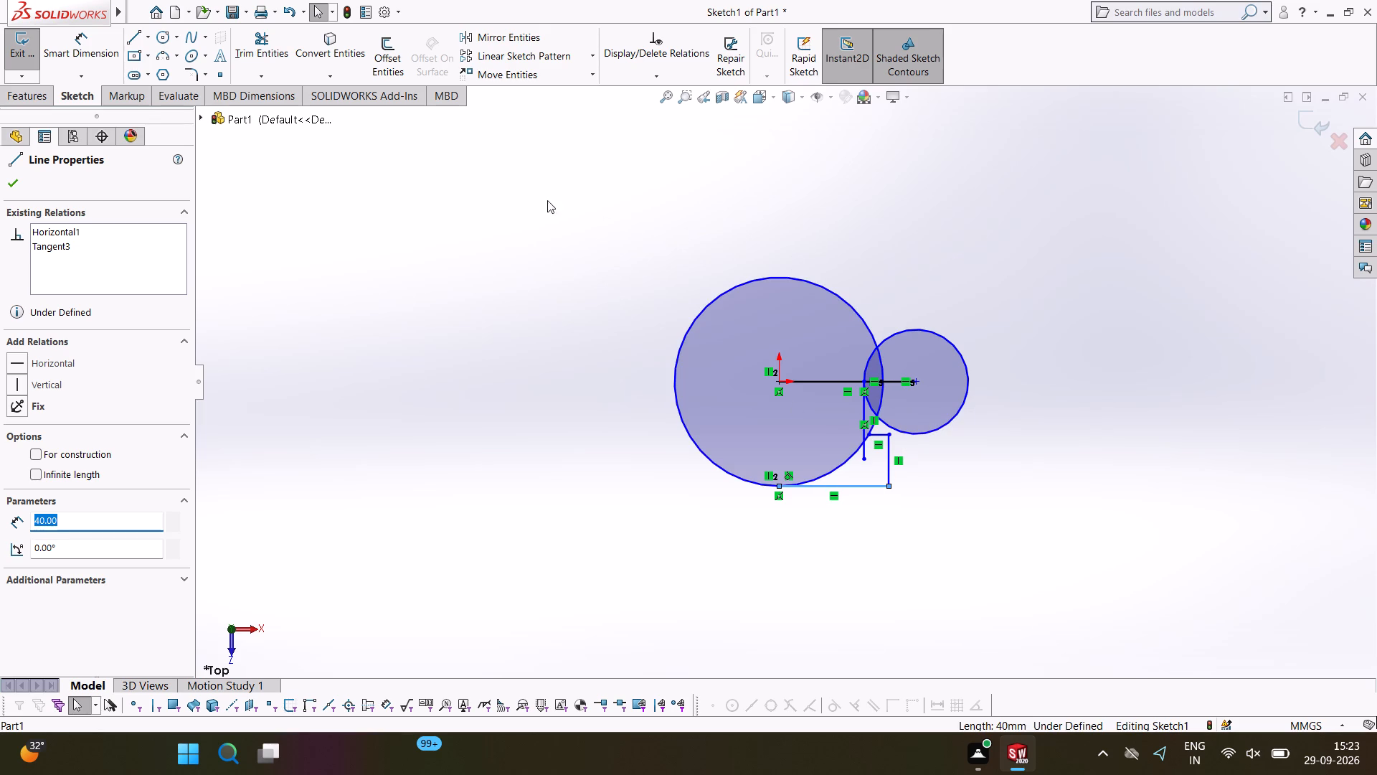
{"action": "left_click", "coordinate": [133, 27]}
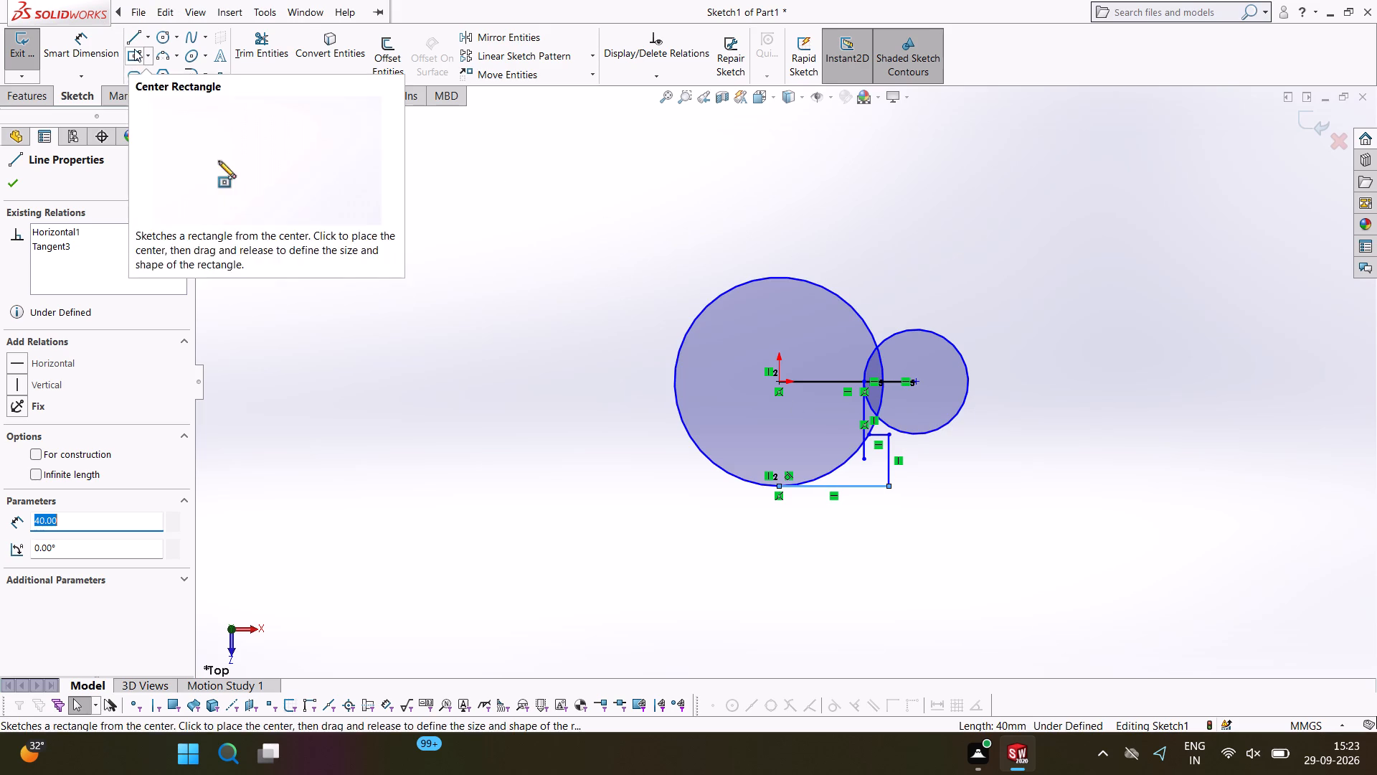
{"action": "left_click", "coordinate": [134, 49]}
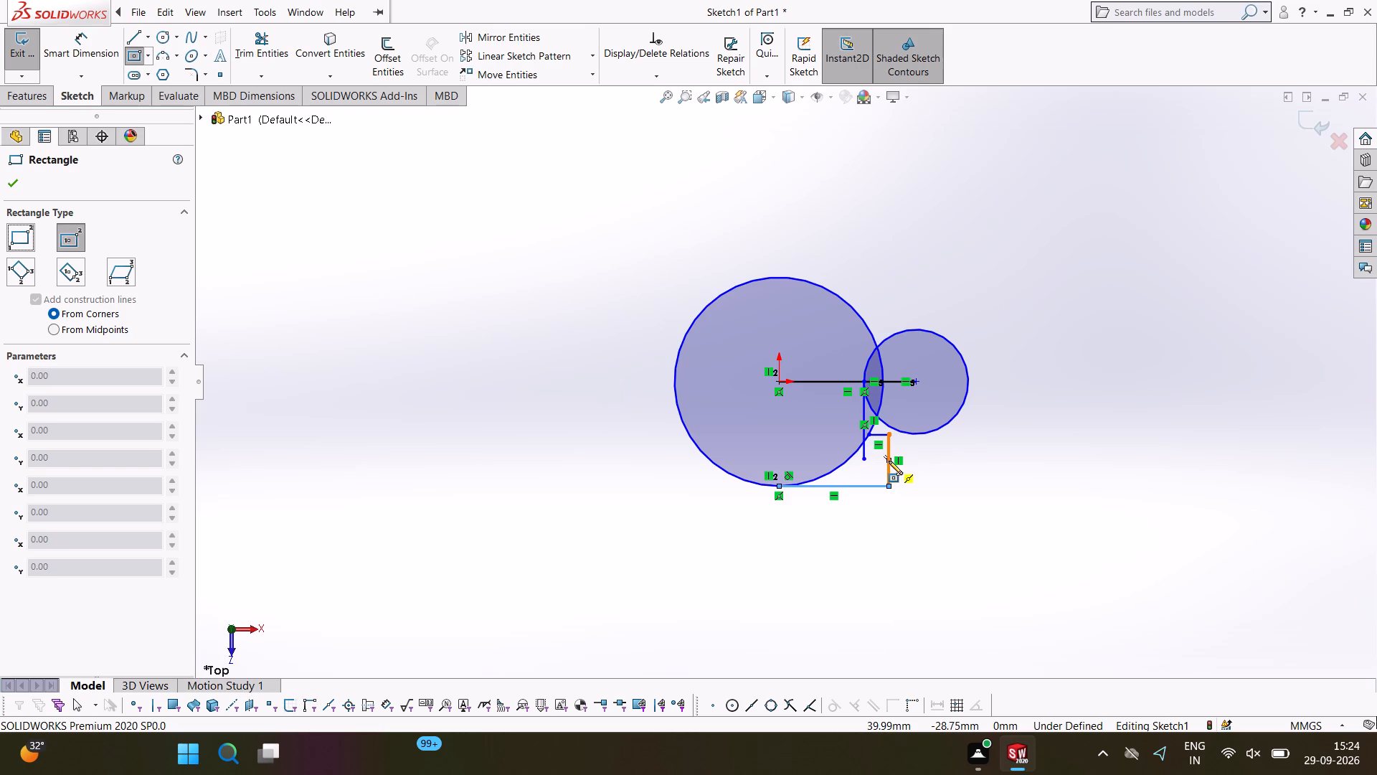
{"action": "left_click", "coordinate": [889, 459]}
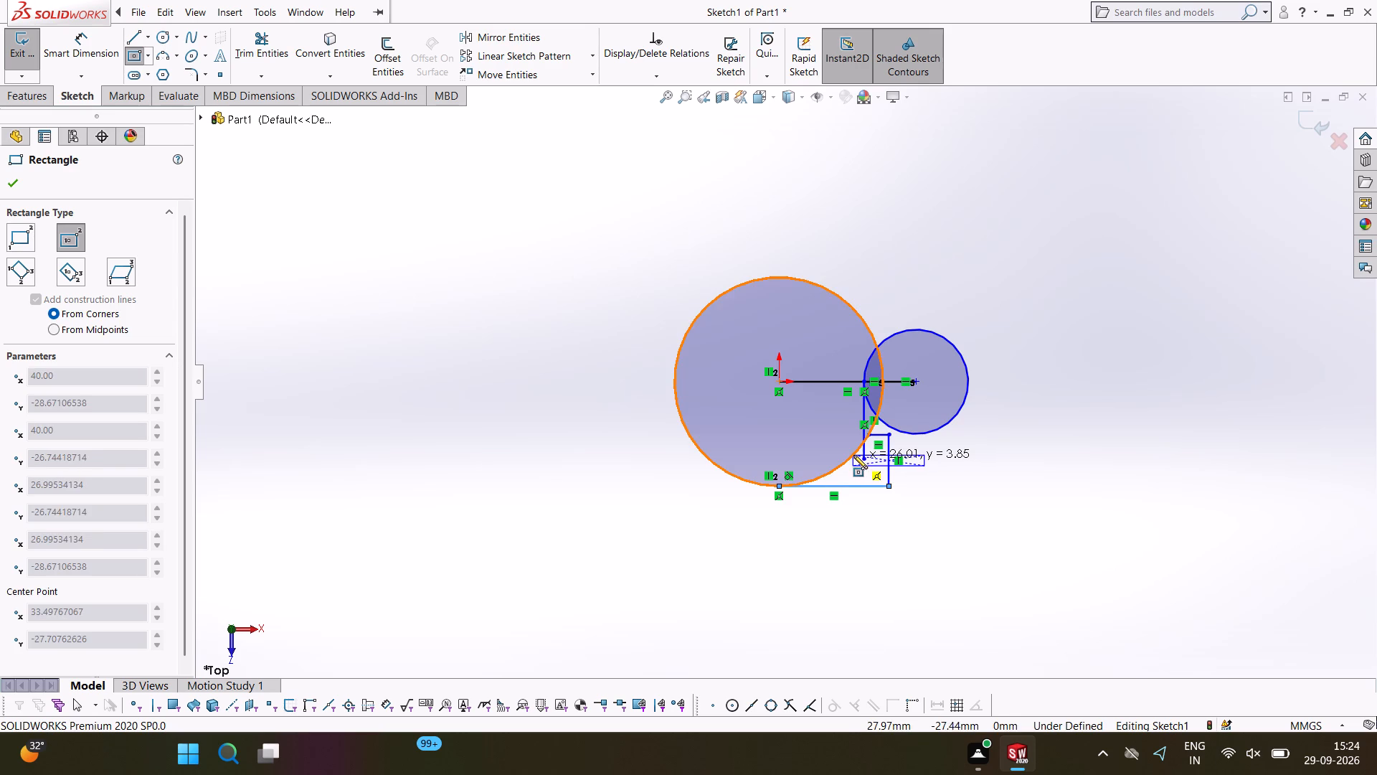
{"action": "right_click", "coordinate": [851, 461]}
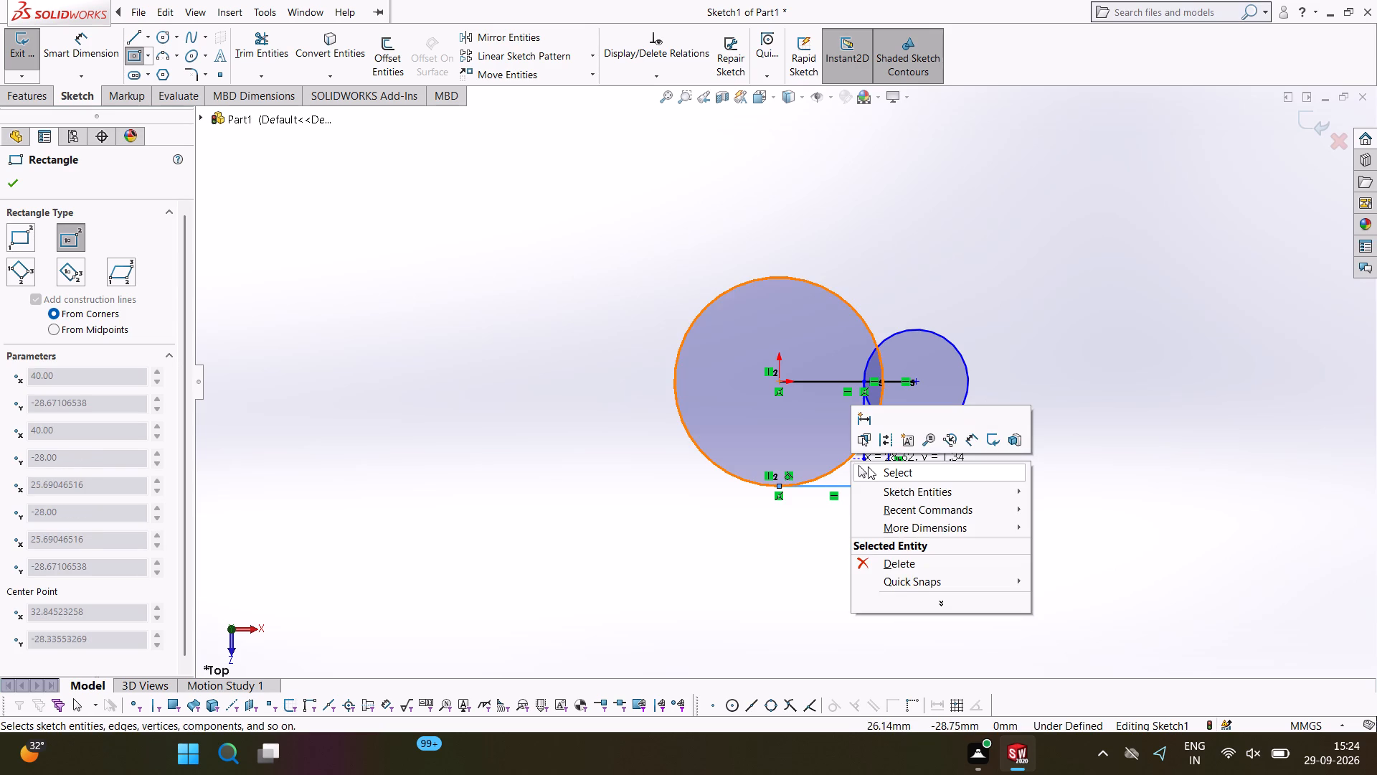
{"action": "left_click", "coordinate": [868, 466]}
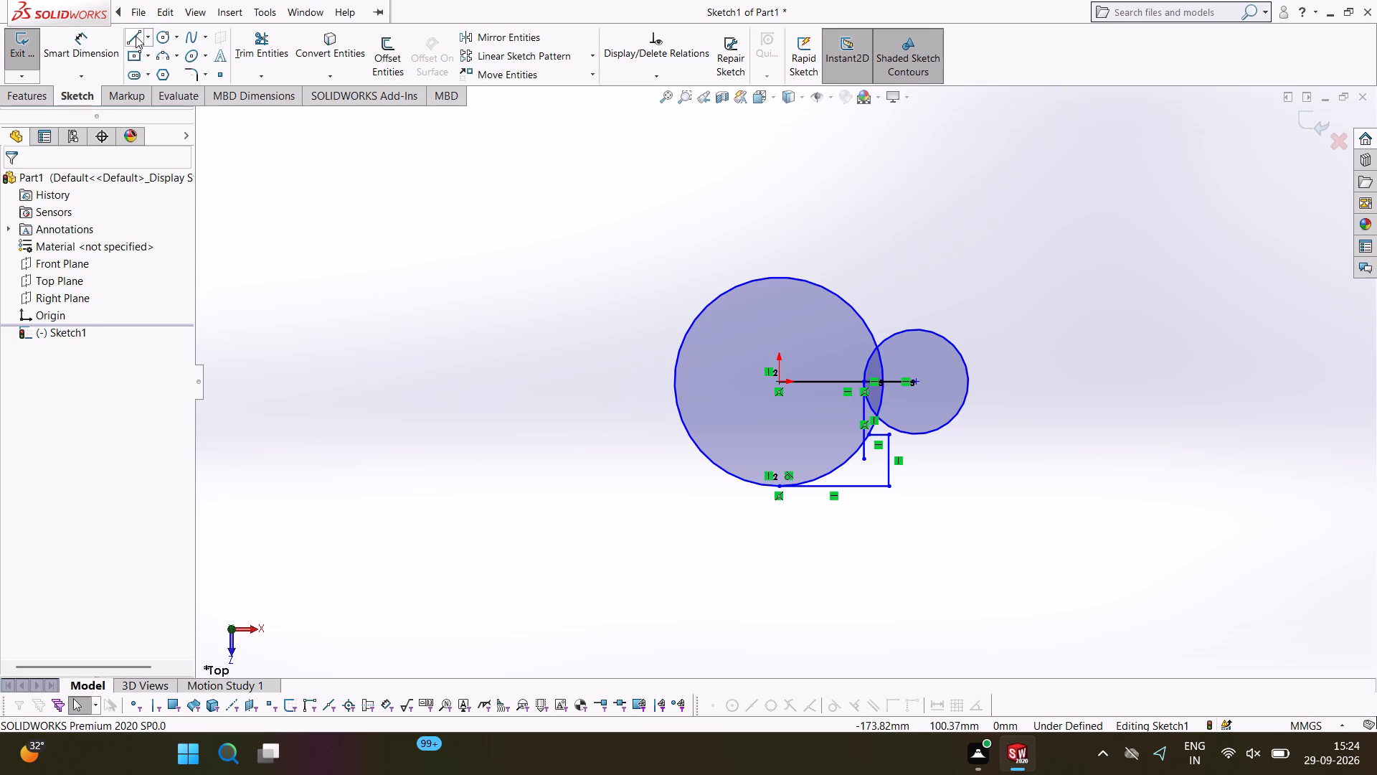
Sketch a horizontal line about 15 mm long from the midpoint of the short outer vertical line to the large circle's edge.
{"action": "left_click", "coordinate": [136, 36]}
{"action": "left_click", "coordinate": [889, 460]}
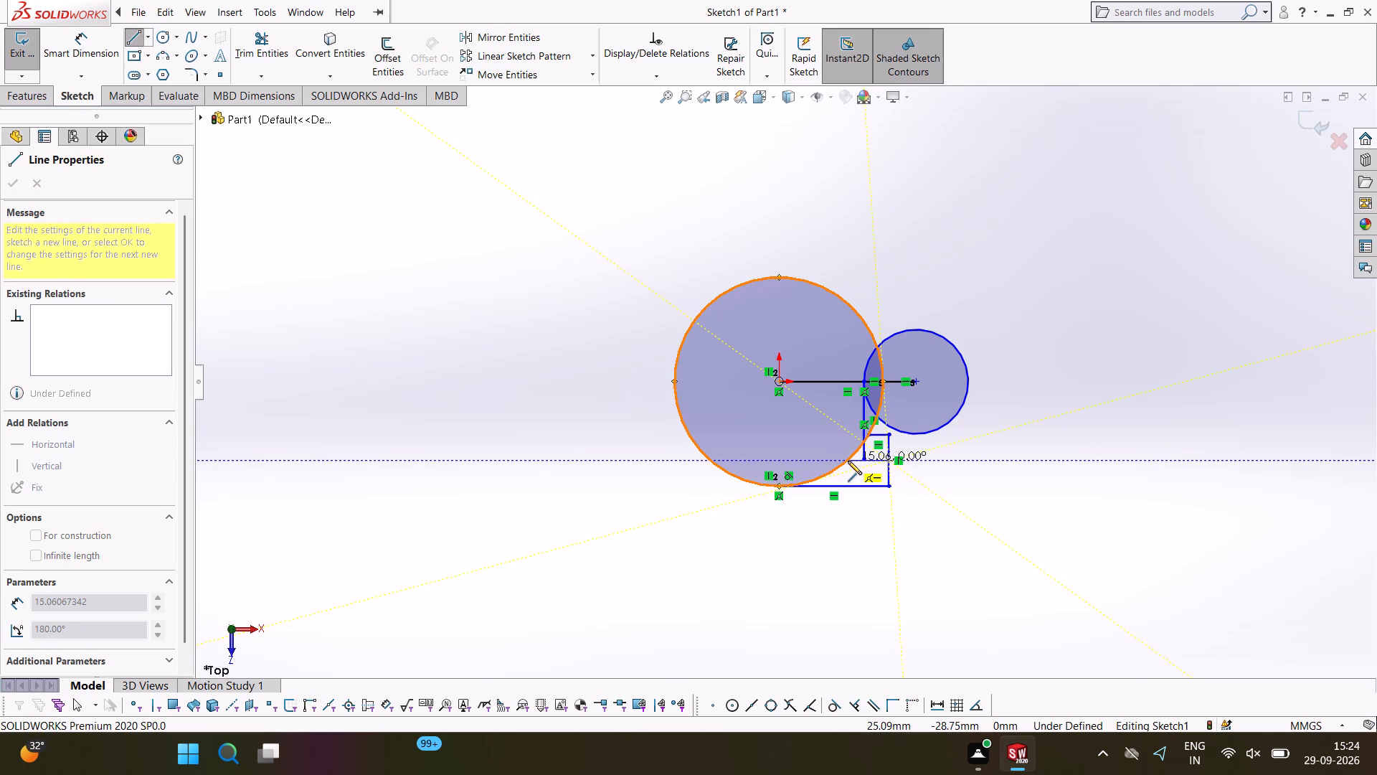
{"action": "left_click", "coordinate": [847, 459]}
{"action": "right_click", "coordinate": [847, 459]}
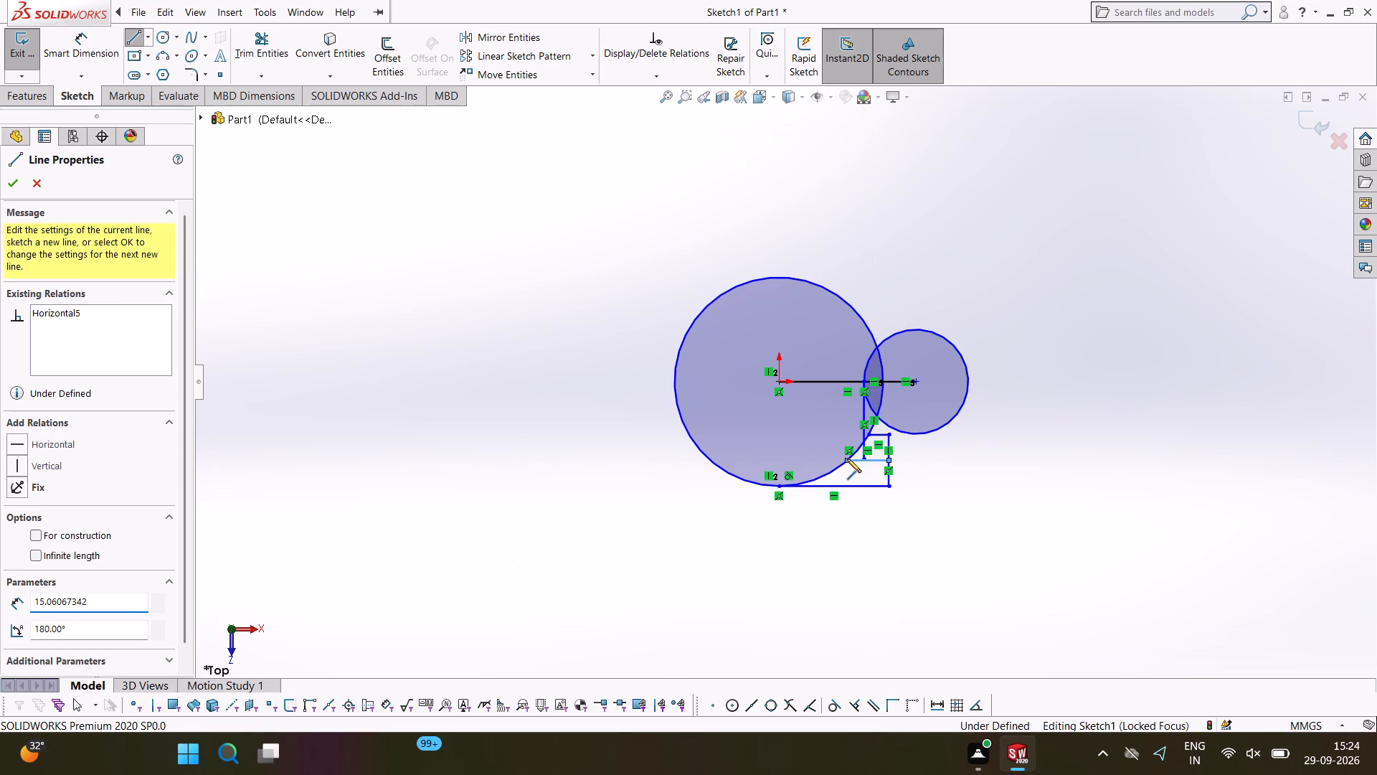
{"action": "left_click", "coordinate": [859, 462]}
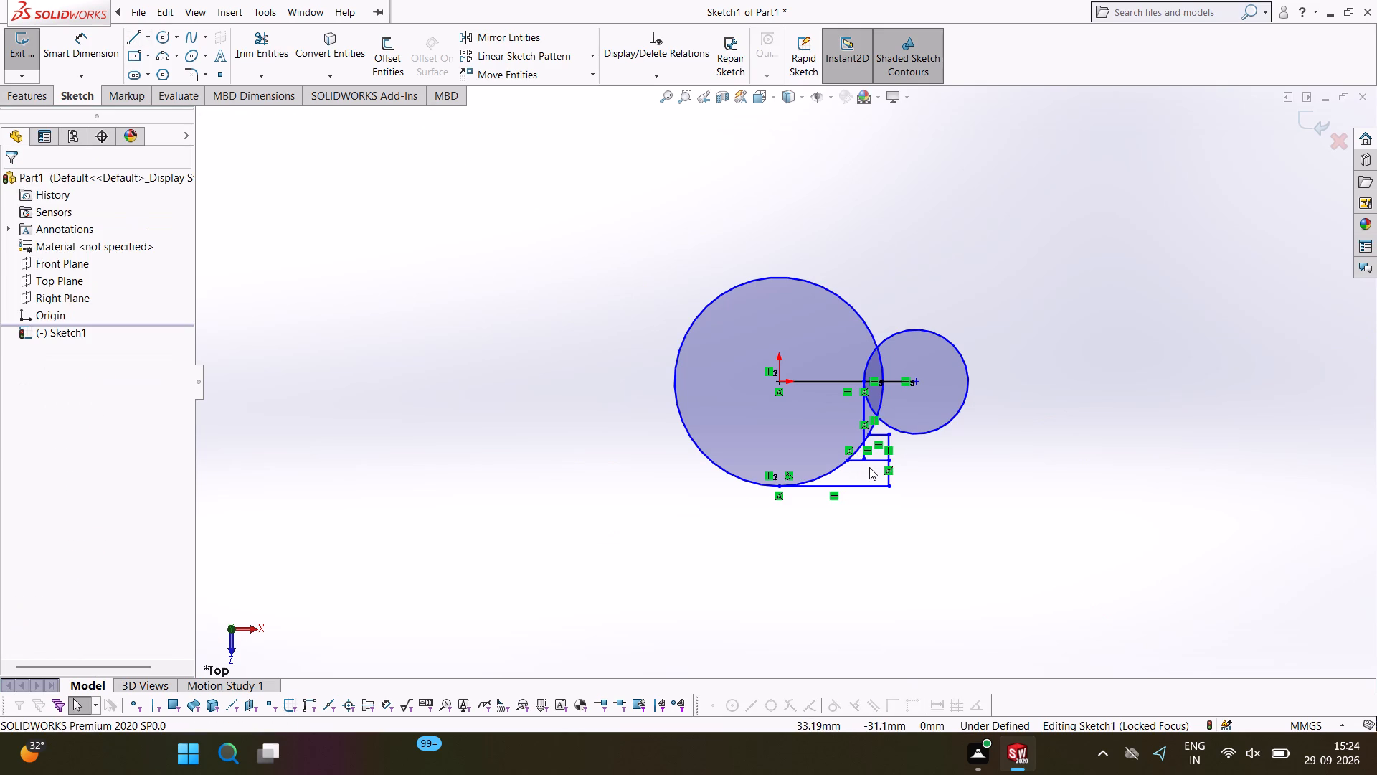
Trim away the inner vertical line, the upper short horizontal line and the outer vertical line's upper half, accepting deletion of its midpoint relation.
{"action": "left_click", "coordinate": [280, 45]}
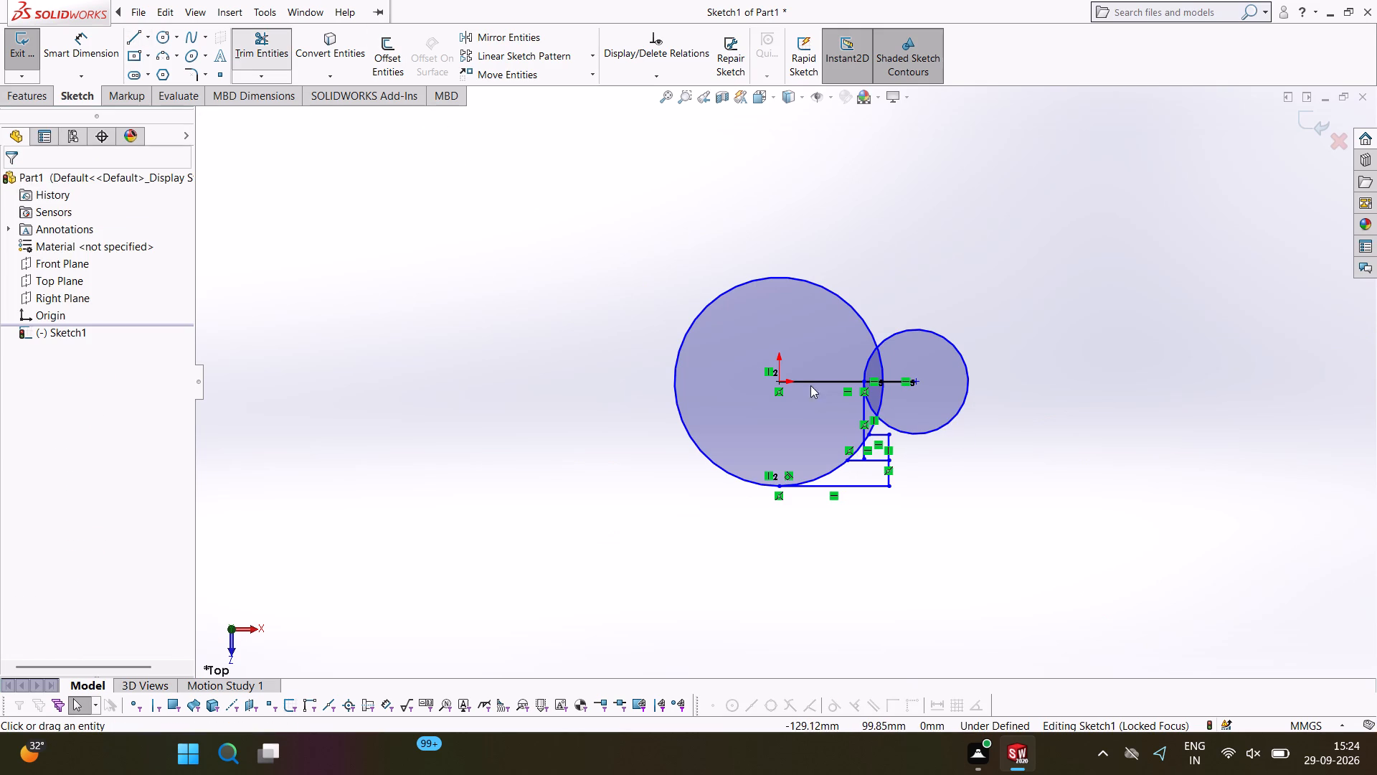
{"action": "left_click", "coordinate": [863, 433]}
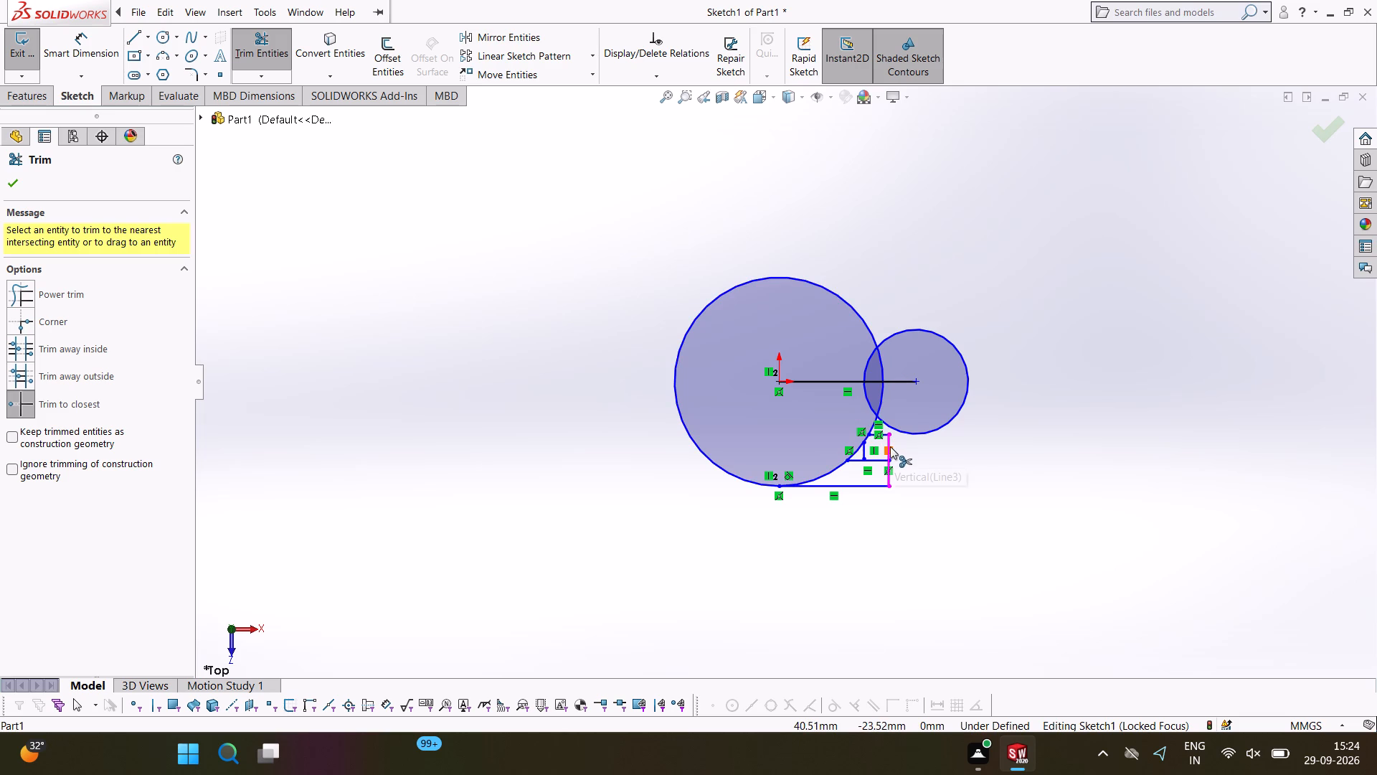
{"action": "left_click", "coordinate": [861, 451]}
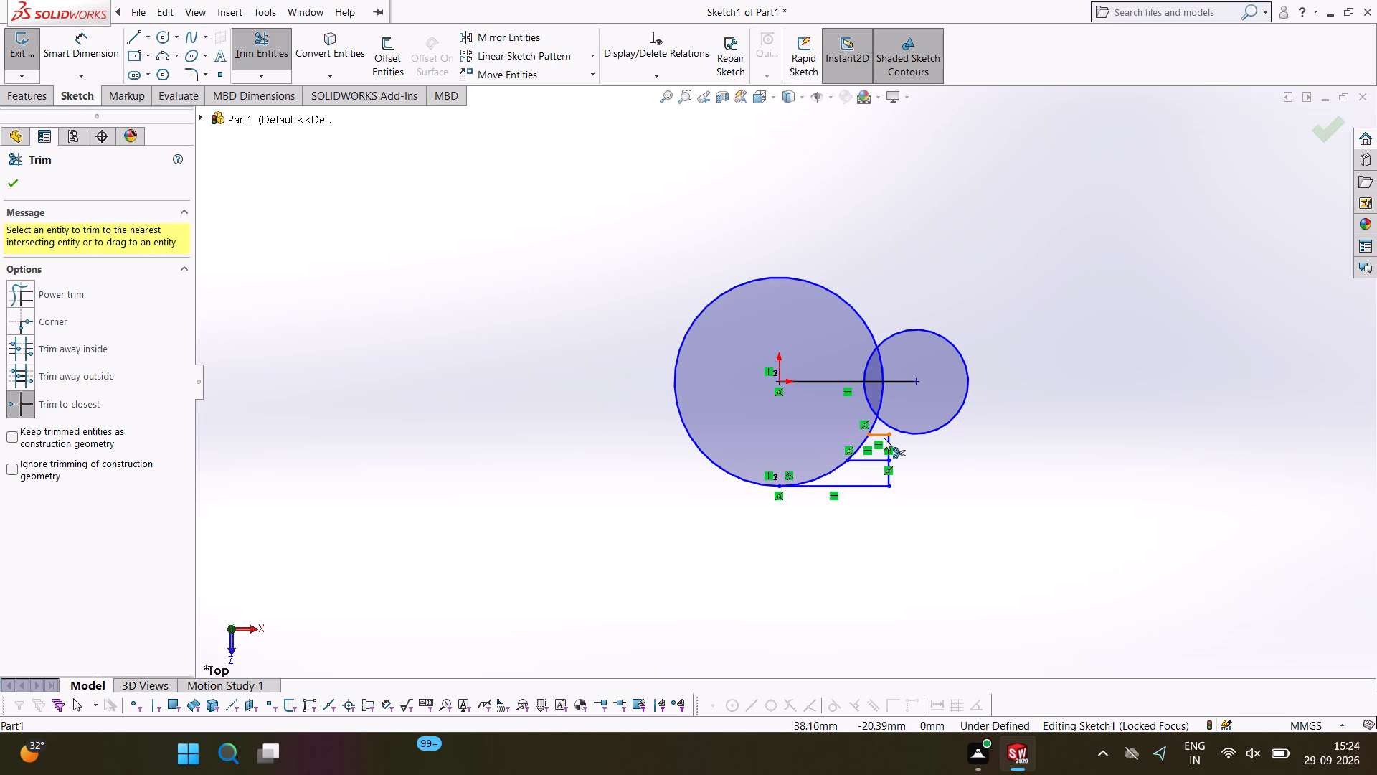
{"action": "left_click", "coordinate": [884, 438]}
{"action": "left_click", "coordinate": [889, 441]}
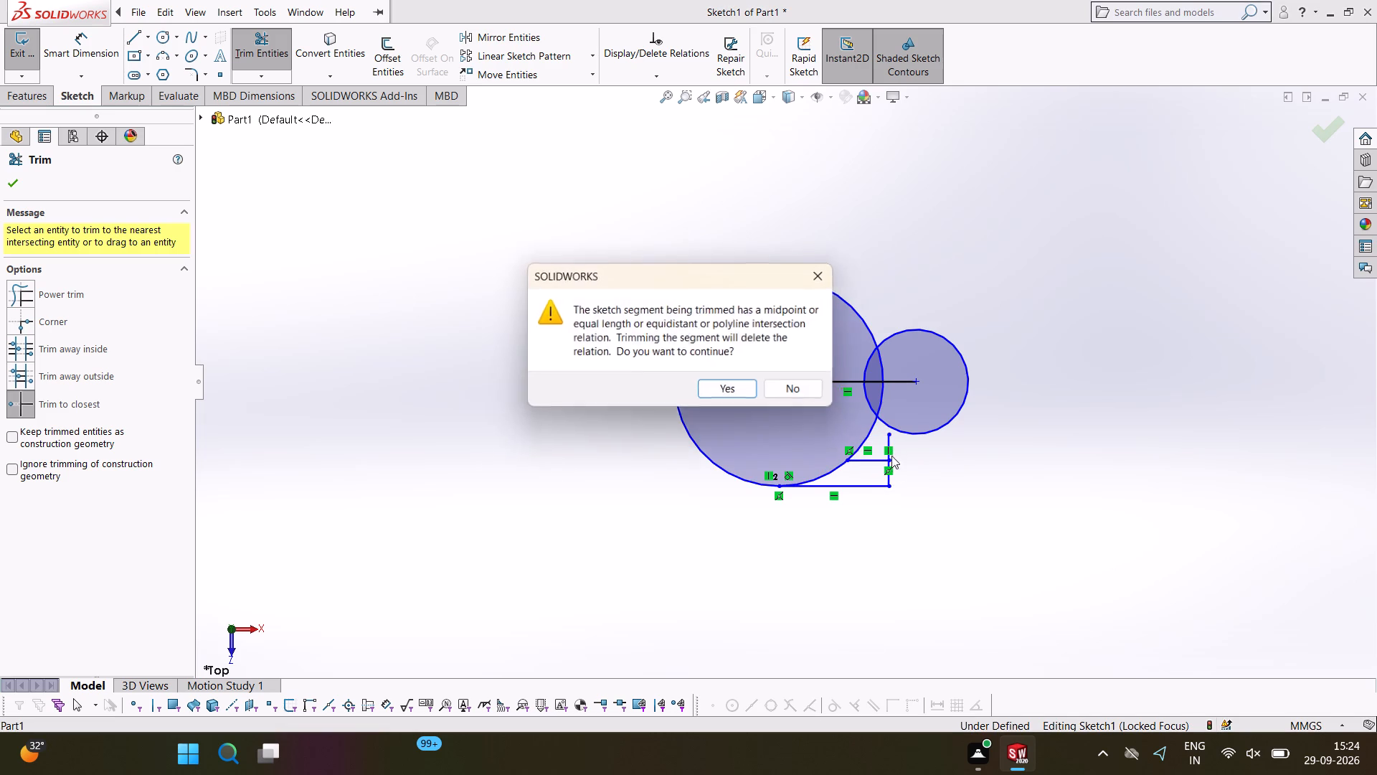
{"action": "left_click", "coordinate": [734, 394]}
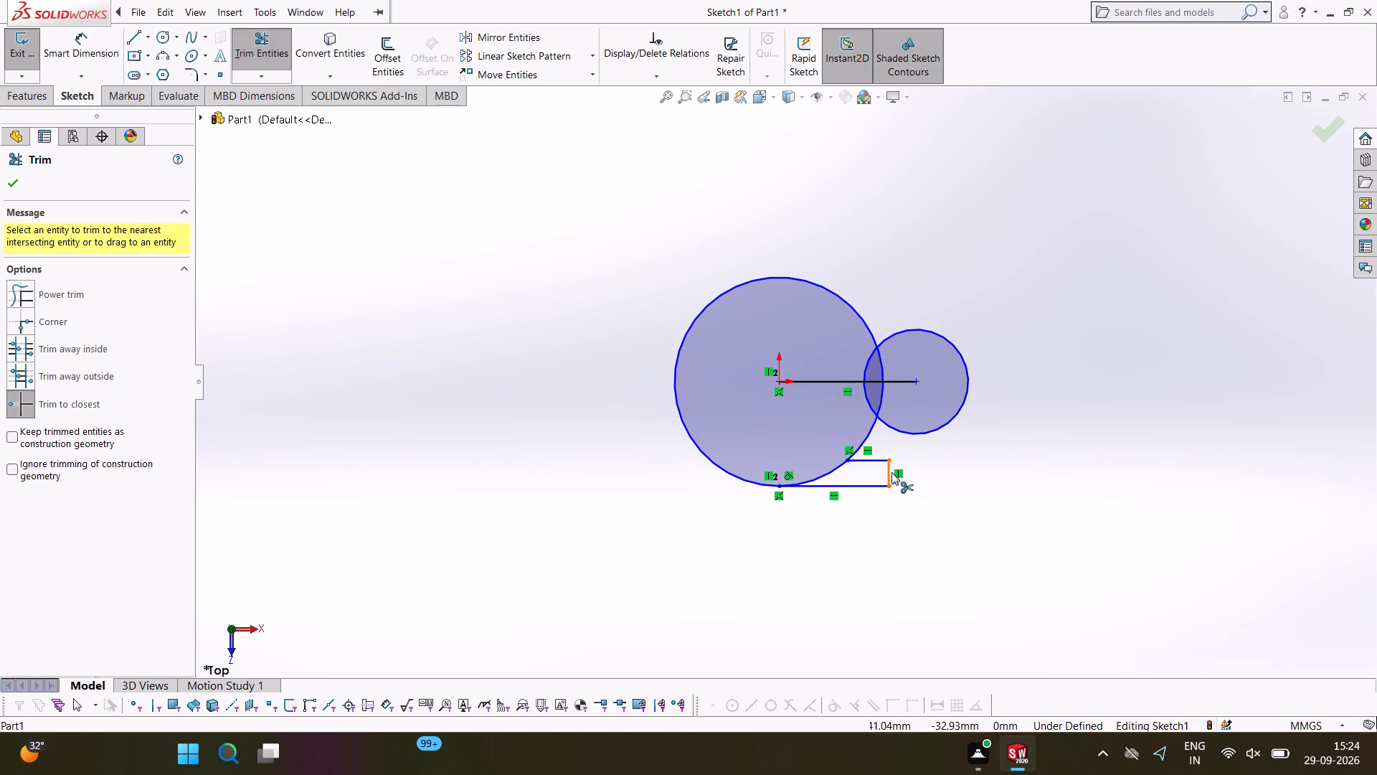
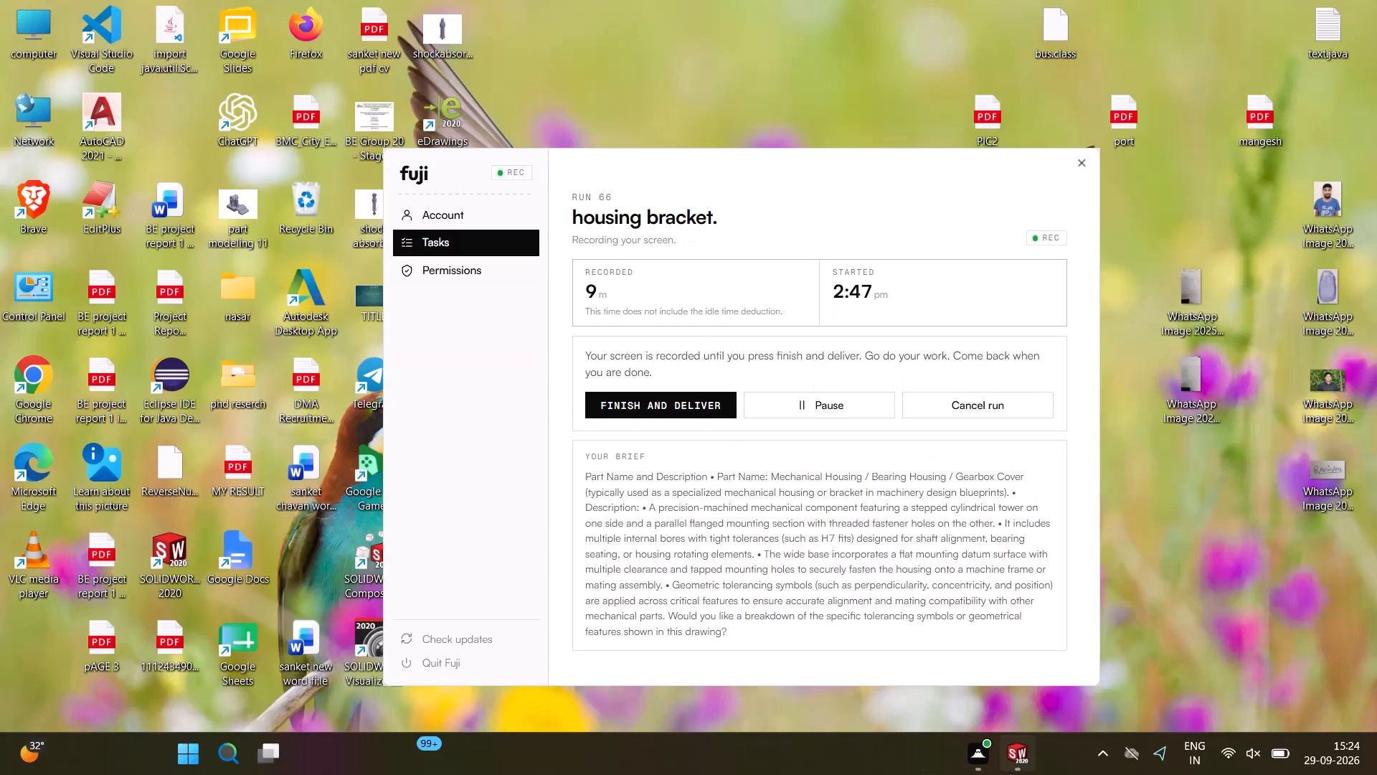
Switch back to the SOLIDWORKS sketch and finish the trimming.
{"action": "left_click", "coordinate": [1008, 764]}
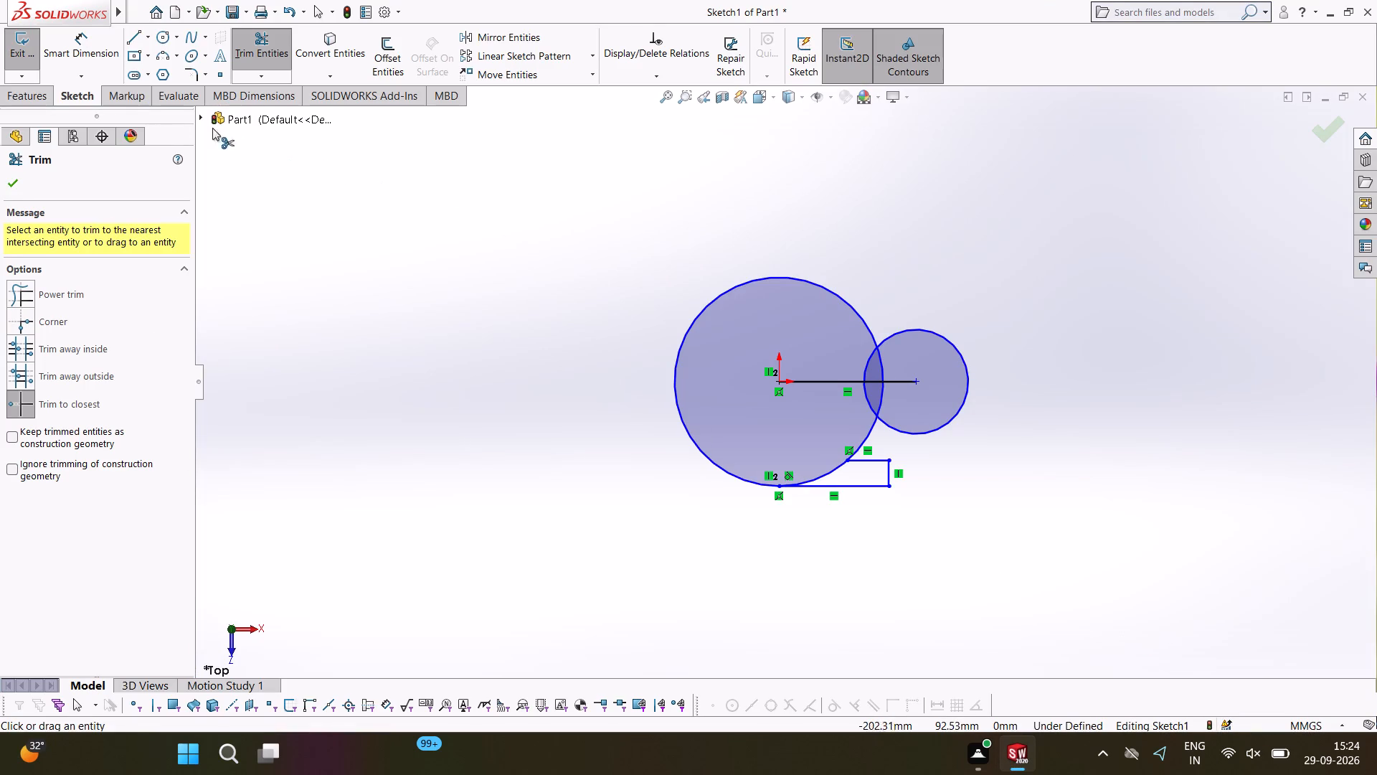
{"action": "left_click", "coordinate": [12, 188]}
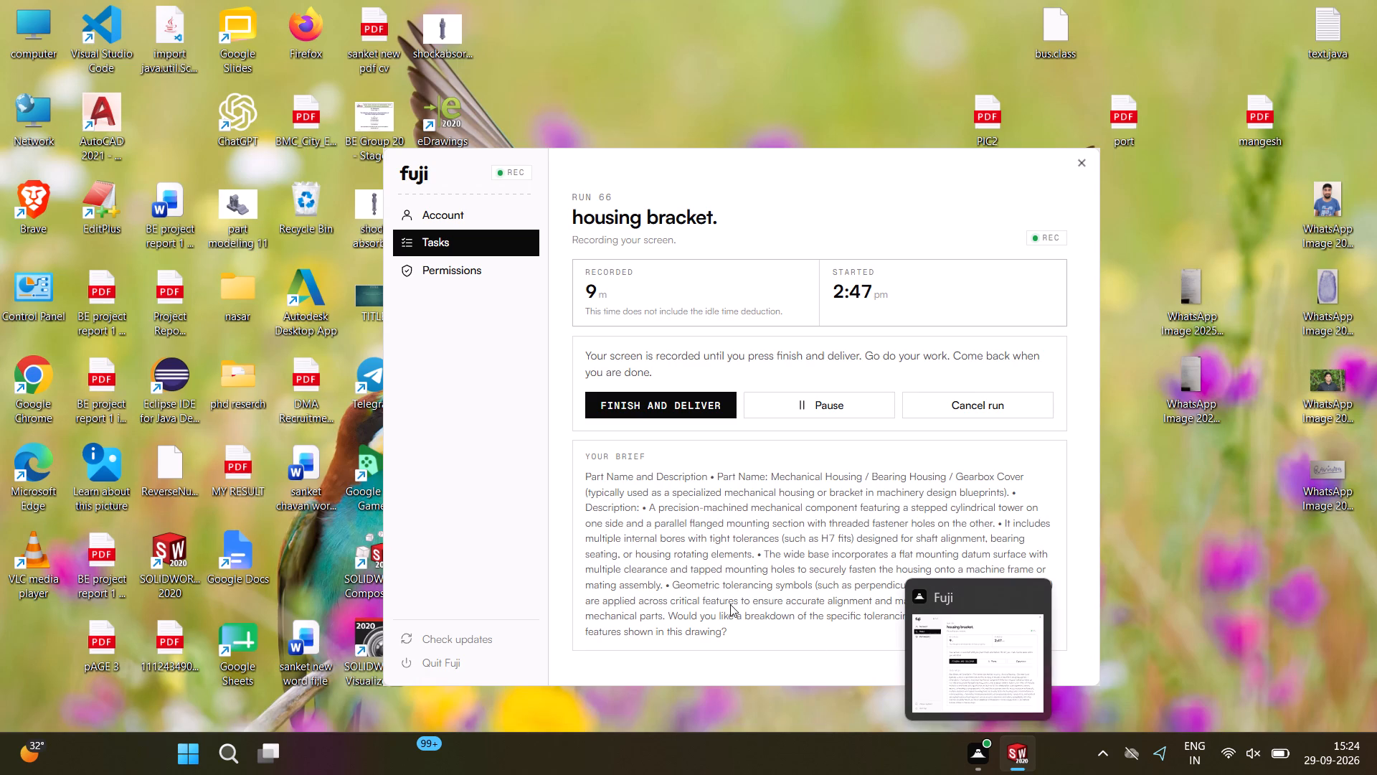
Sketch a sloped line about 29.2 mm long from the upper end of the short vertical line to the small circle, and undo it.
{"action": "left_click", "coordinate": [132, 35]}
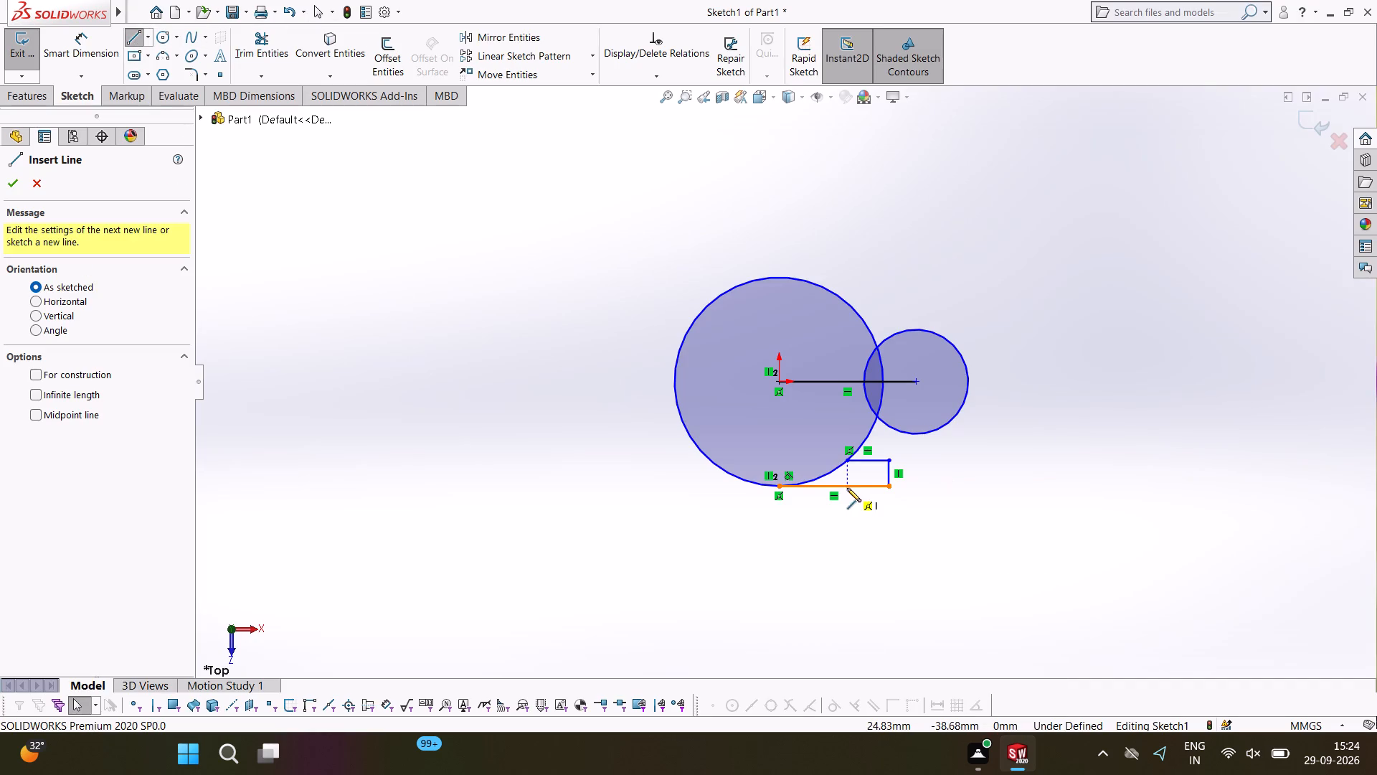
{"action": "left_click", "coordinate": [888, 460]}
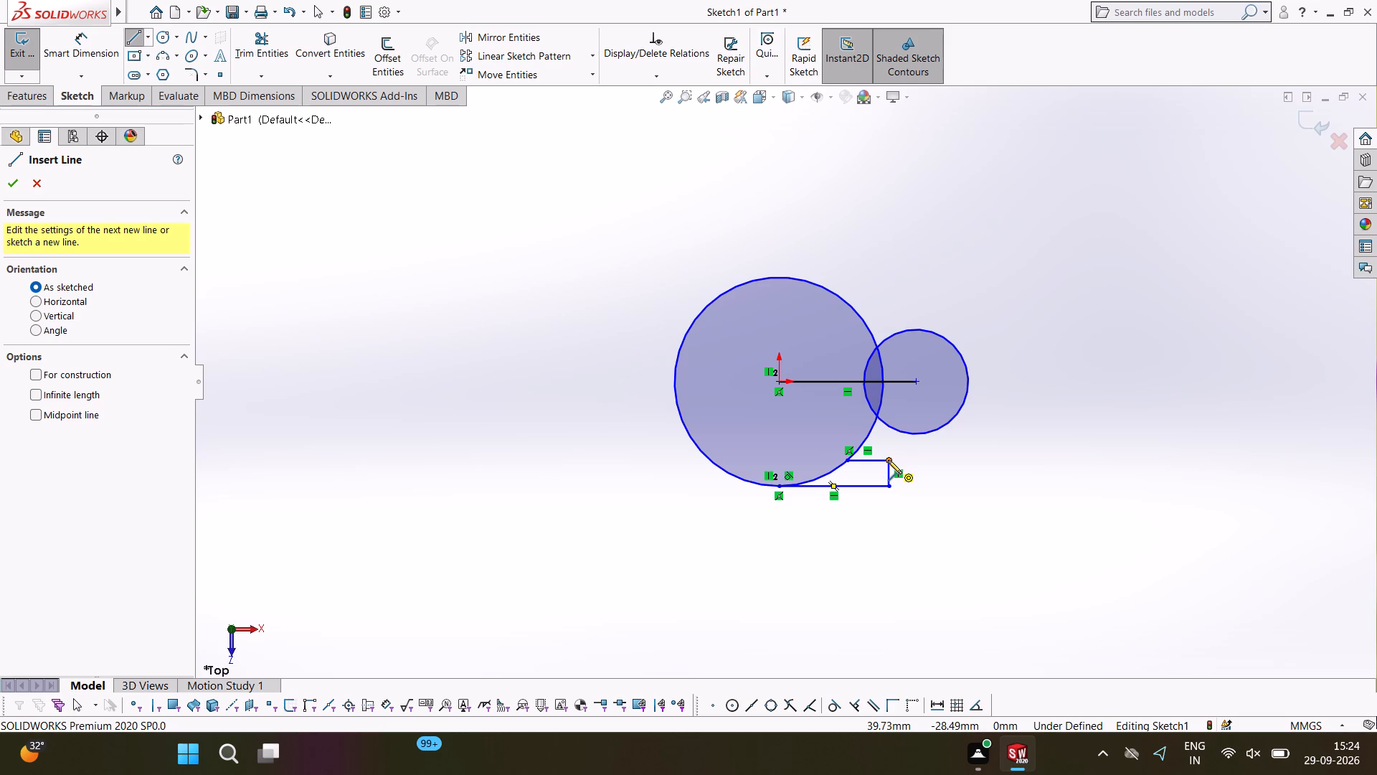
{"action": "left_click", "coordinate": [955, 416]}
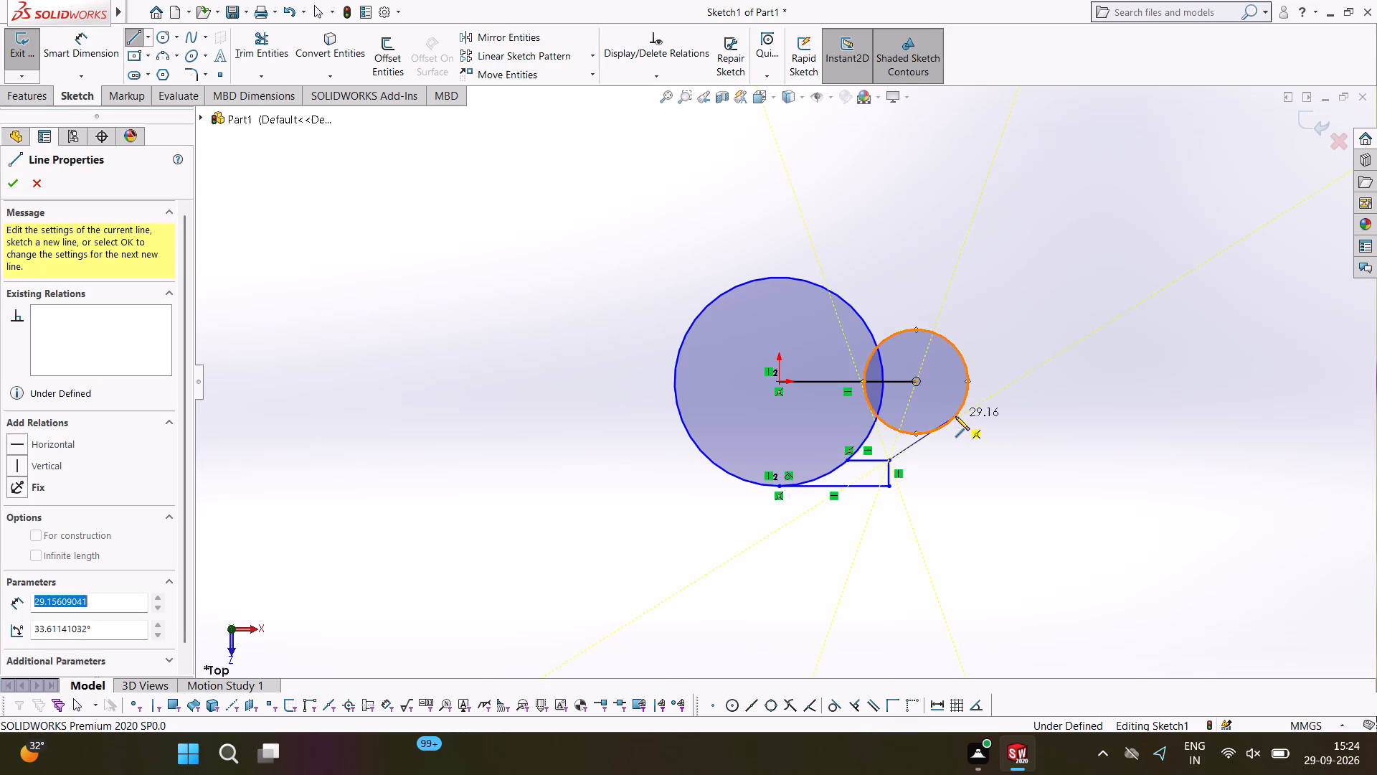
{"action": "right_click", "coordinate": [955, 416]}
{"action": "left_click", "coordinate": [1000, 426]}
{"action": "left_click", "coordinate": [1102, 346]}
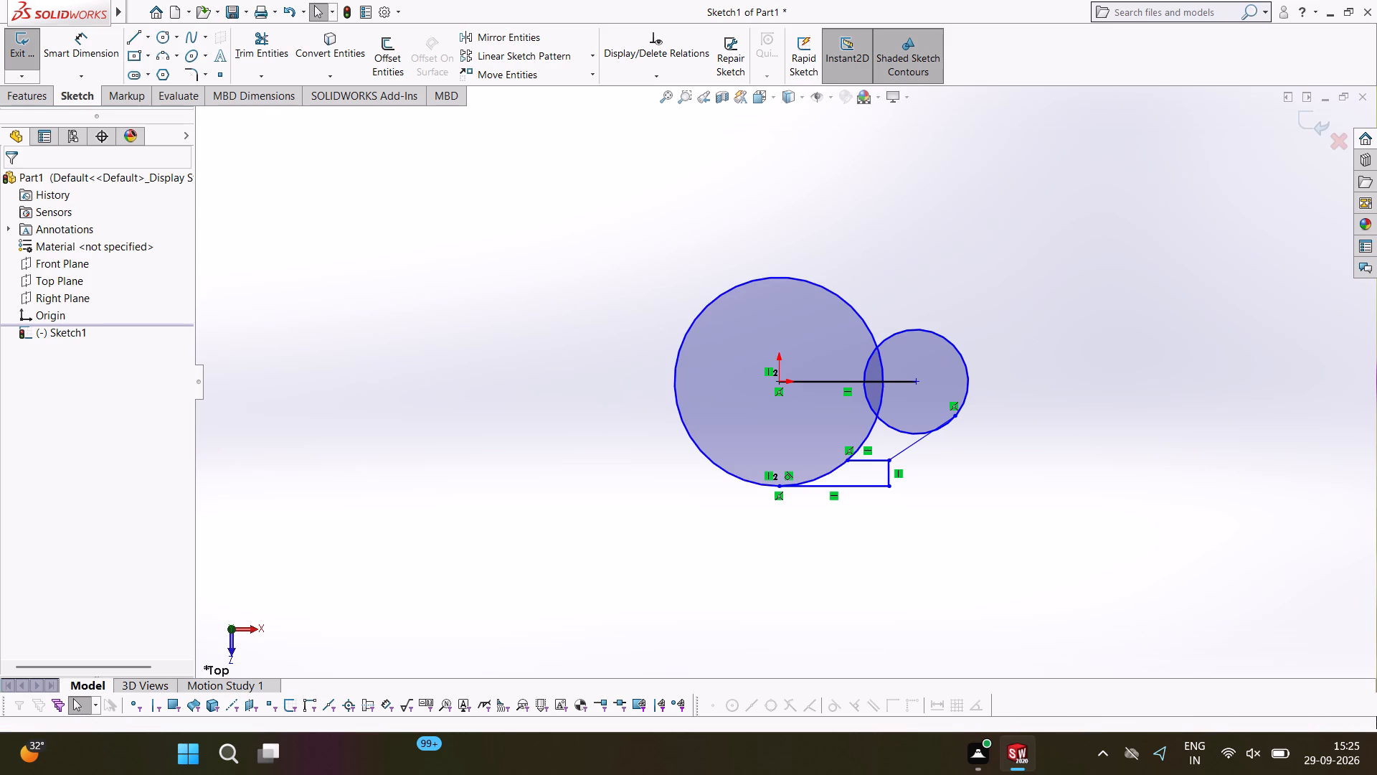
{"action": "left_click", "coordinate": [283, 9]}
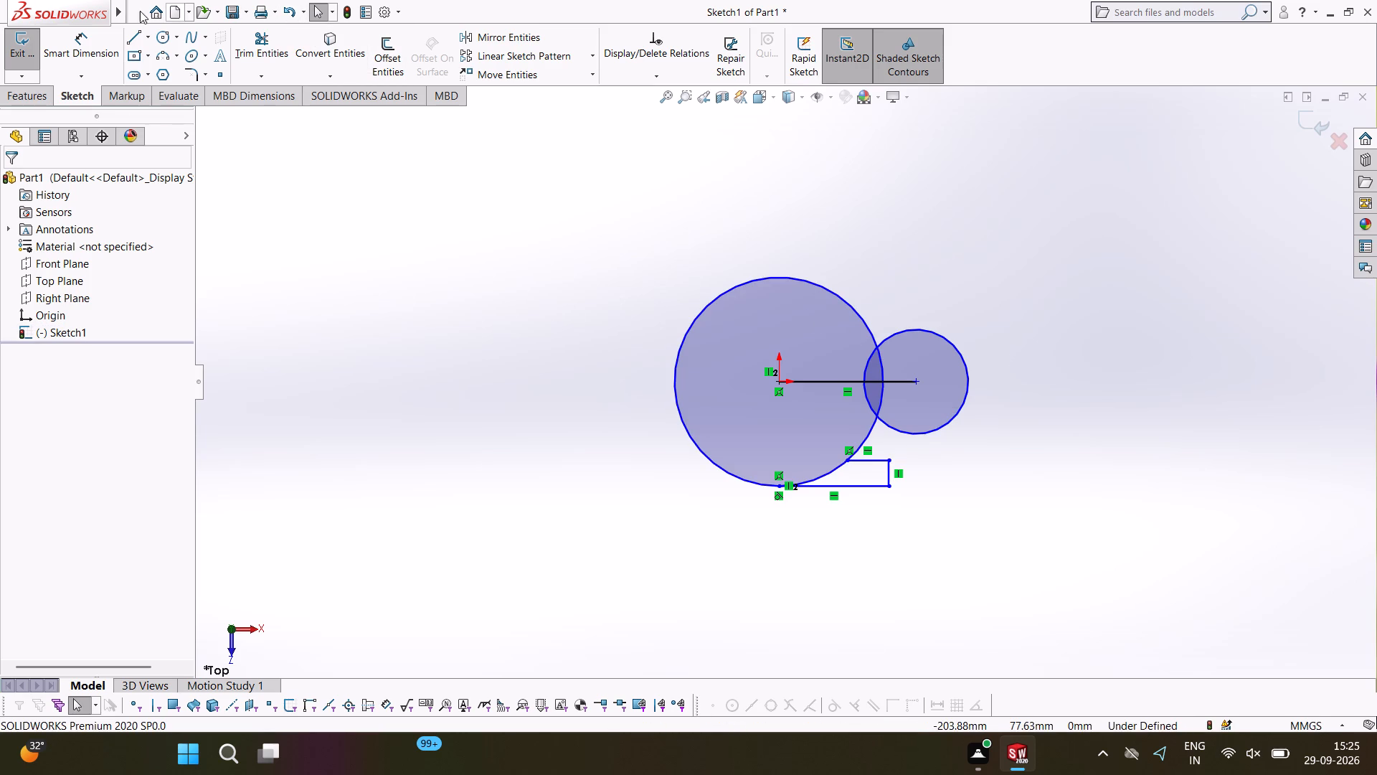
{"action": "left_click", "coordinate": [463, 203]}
Sketch a sloped line about 26.2 mm long from the upper end of the short vertical line to the small circle's lower edge.
{"action": "left_click", "coordinate": [130, 32]}
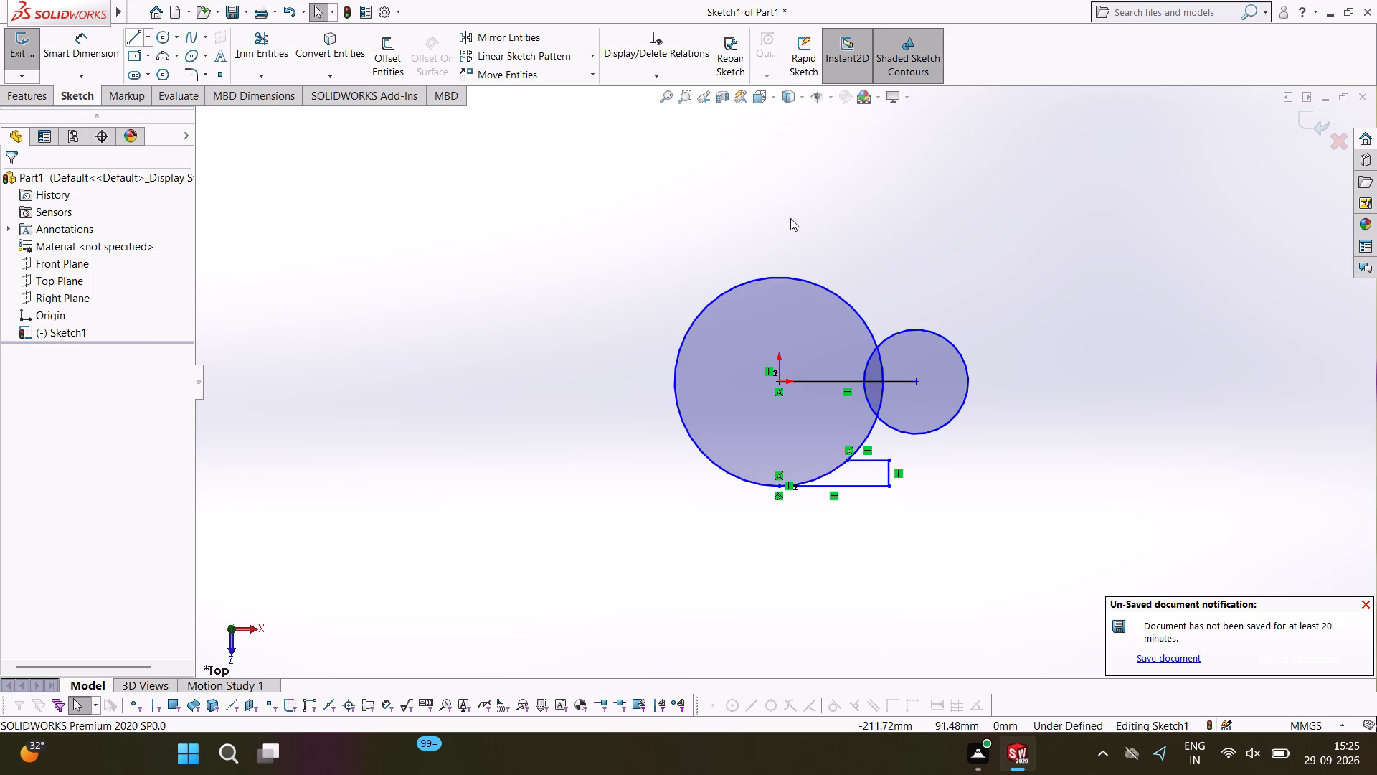
{"action": "left_click", "coordinate": [889, 460]}
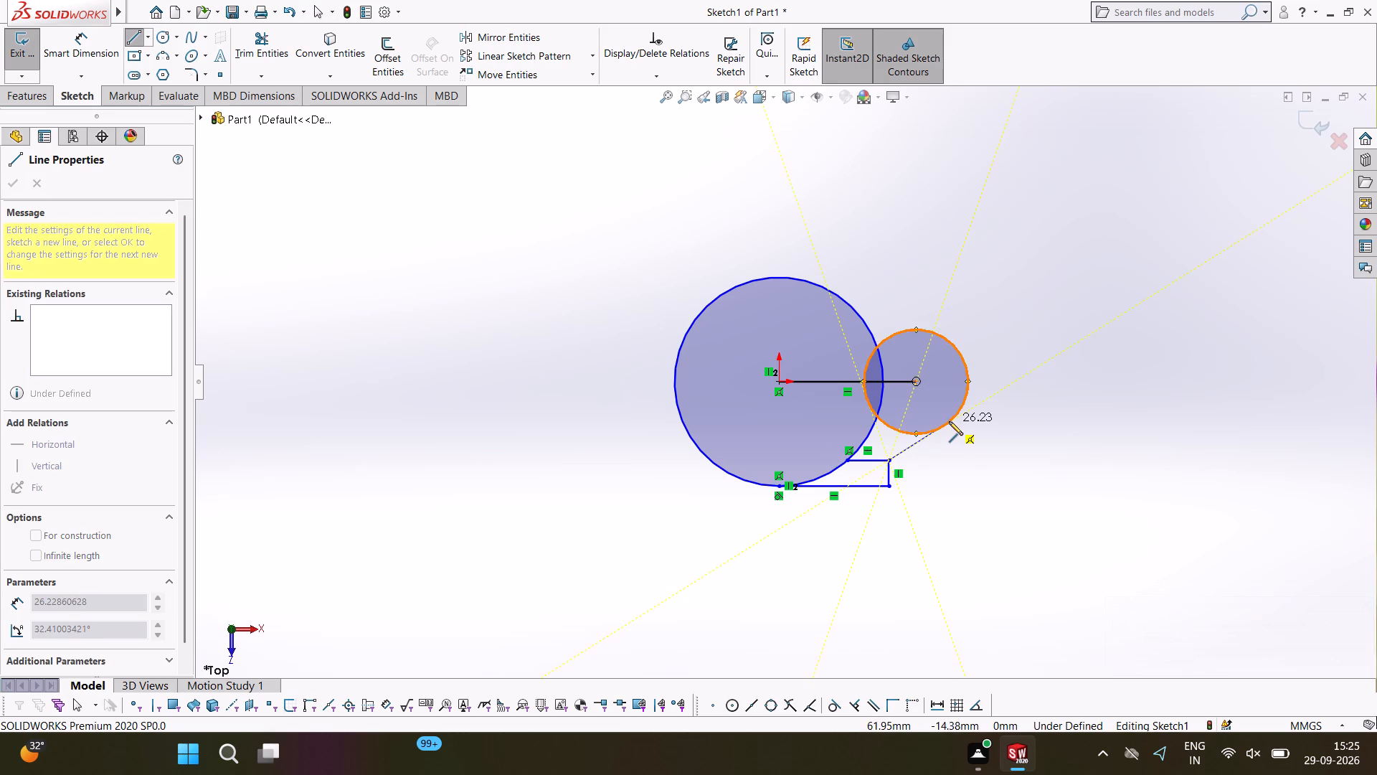
{"action": "left_click", "coordinate": [949, 421]}
{"action": "right_click", "coordinate": [949, 421]}
{"action": "left_click", "coordinate": [989, 428]}
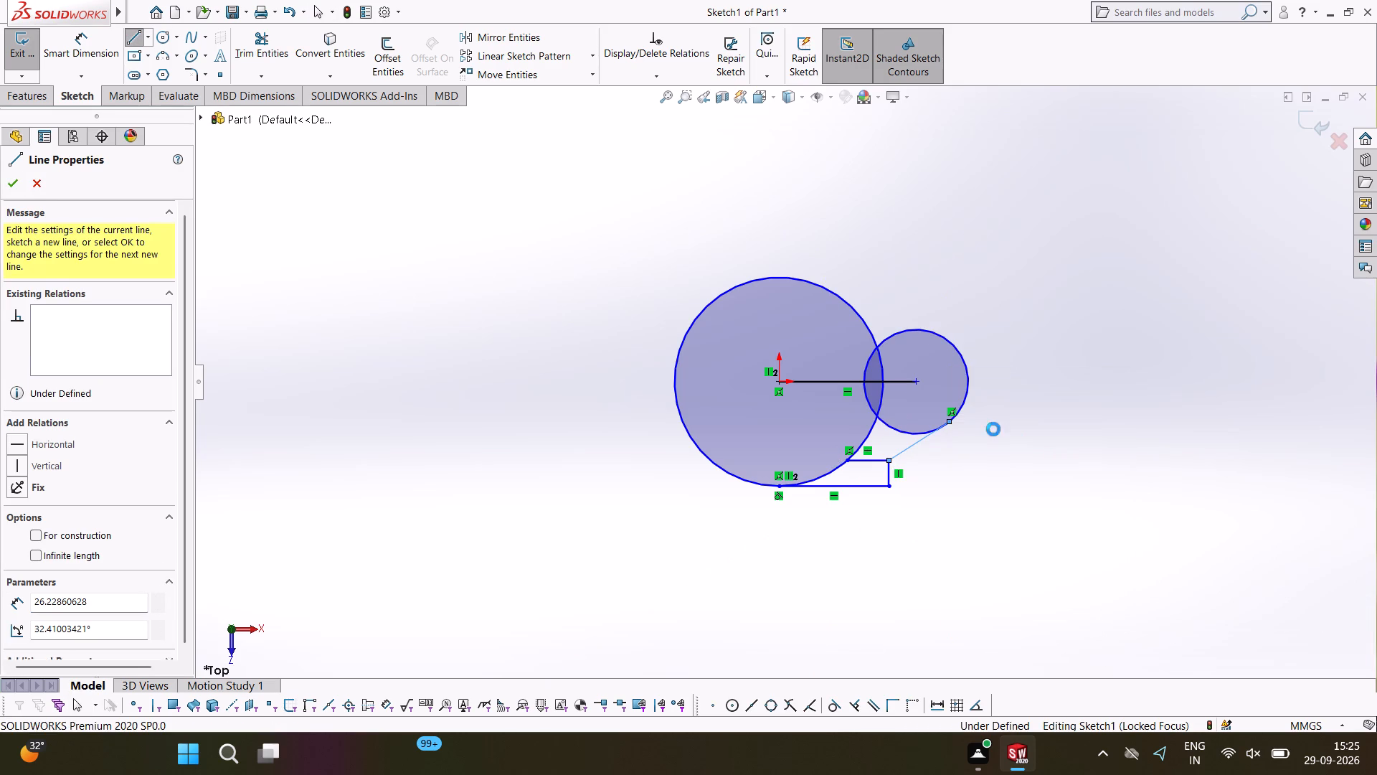
{"action": "left_click", "coordinate": [813, 126]}
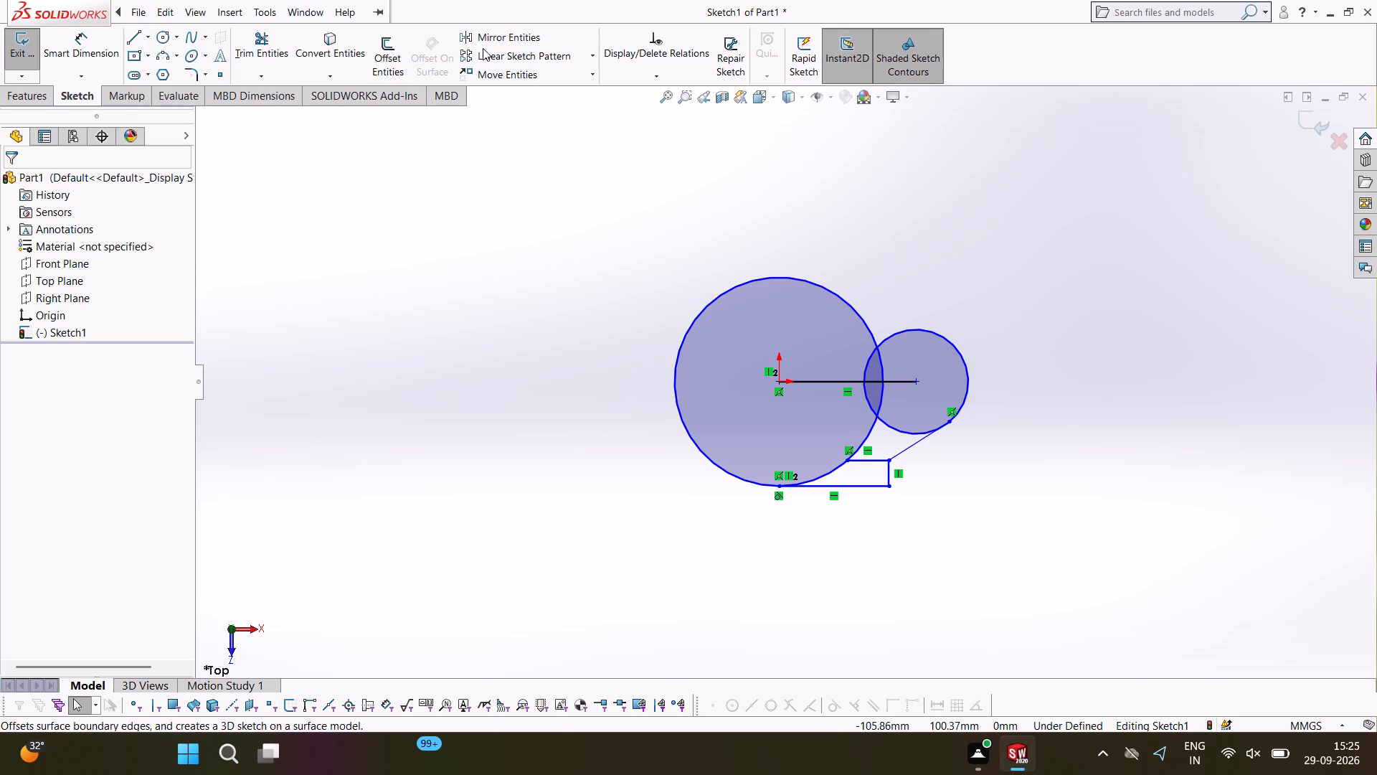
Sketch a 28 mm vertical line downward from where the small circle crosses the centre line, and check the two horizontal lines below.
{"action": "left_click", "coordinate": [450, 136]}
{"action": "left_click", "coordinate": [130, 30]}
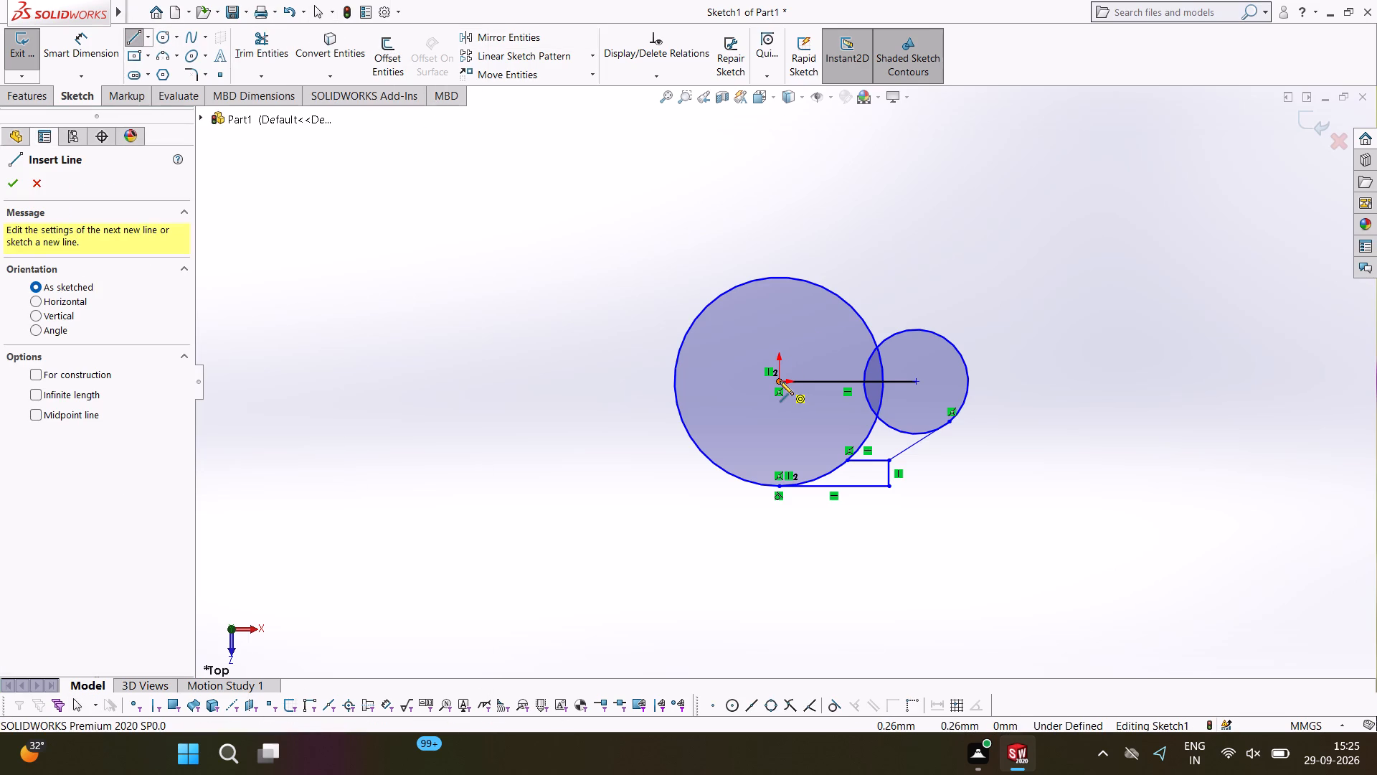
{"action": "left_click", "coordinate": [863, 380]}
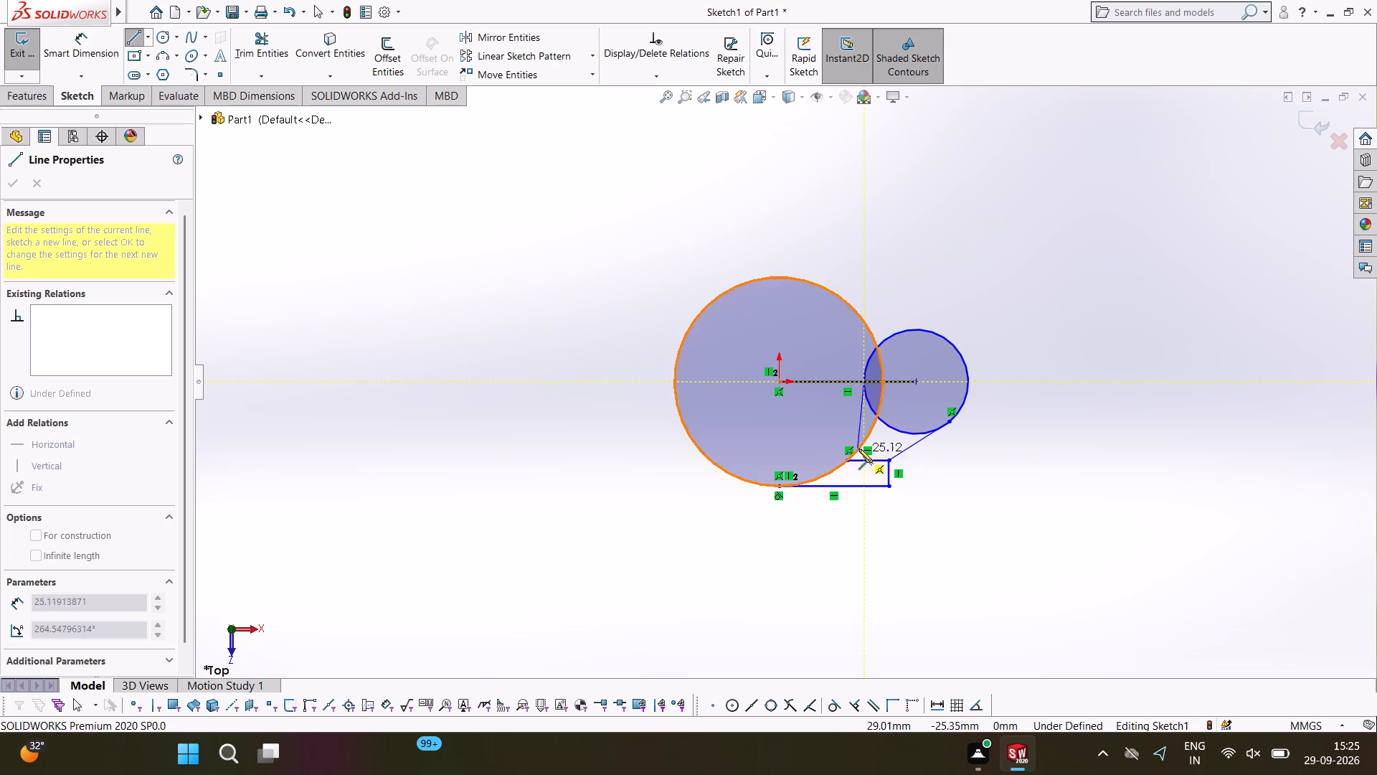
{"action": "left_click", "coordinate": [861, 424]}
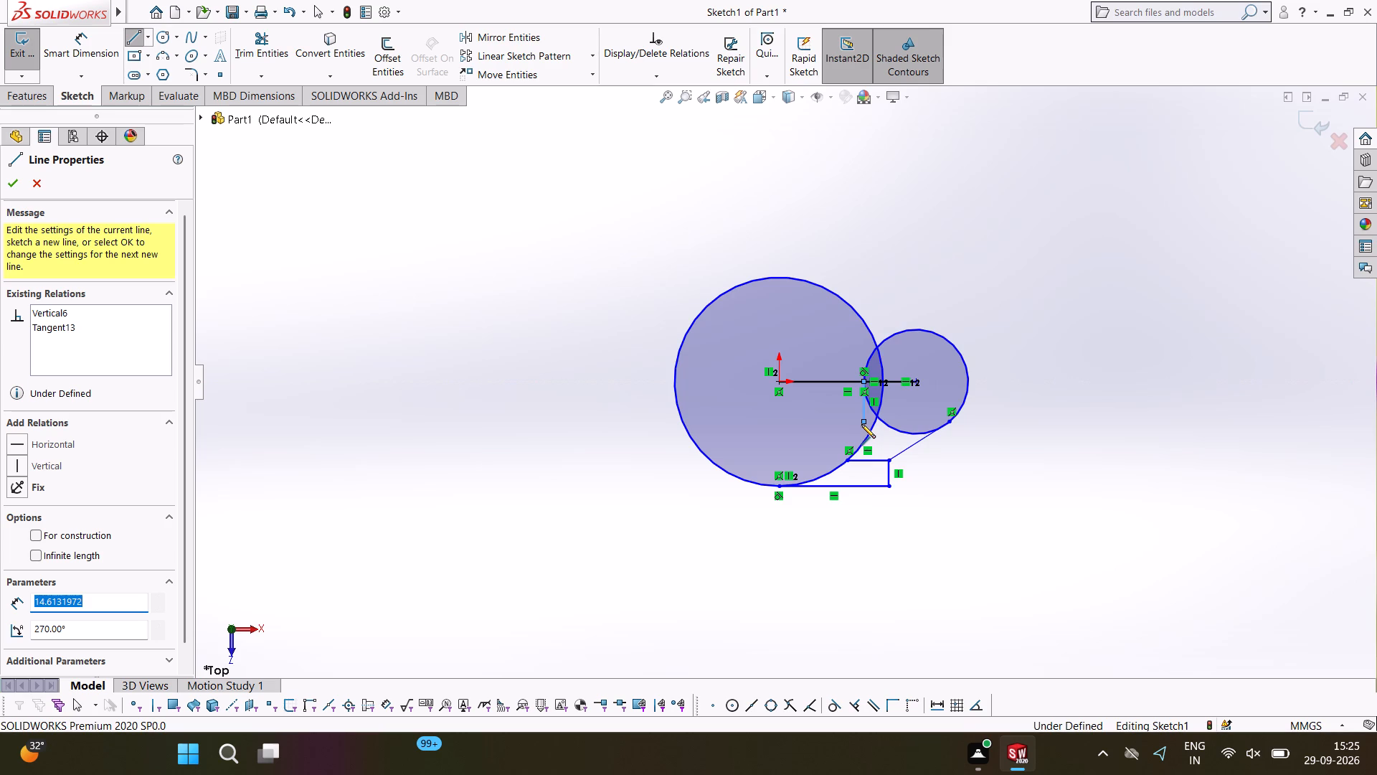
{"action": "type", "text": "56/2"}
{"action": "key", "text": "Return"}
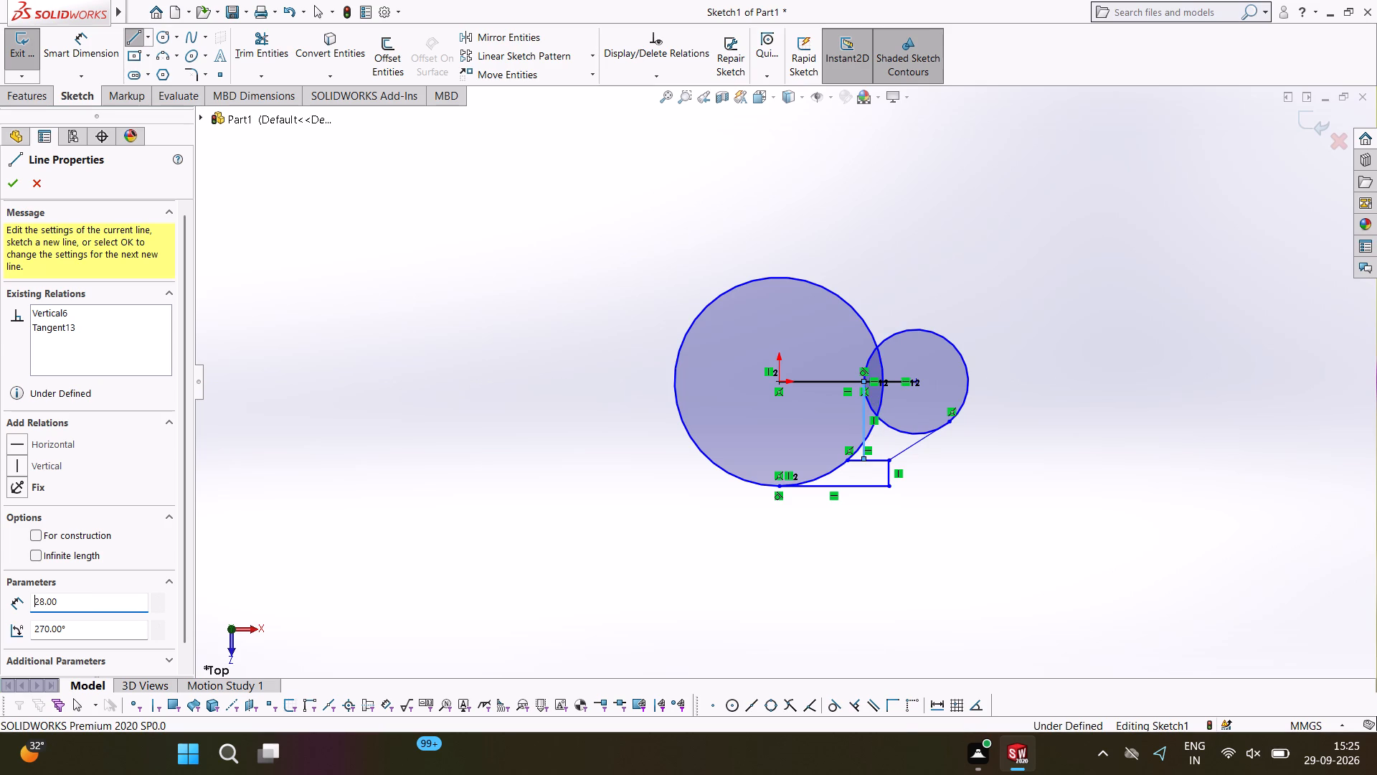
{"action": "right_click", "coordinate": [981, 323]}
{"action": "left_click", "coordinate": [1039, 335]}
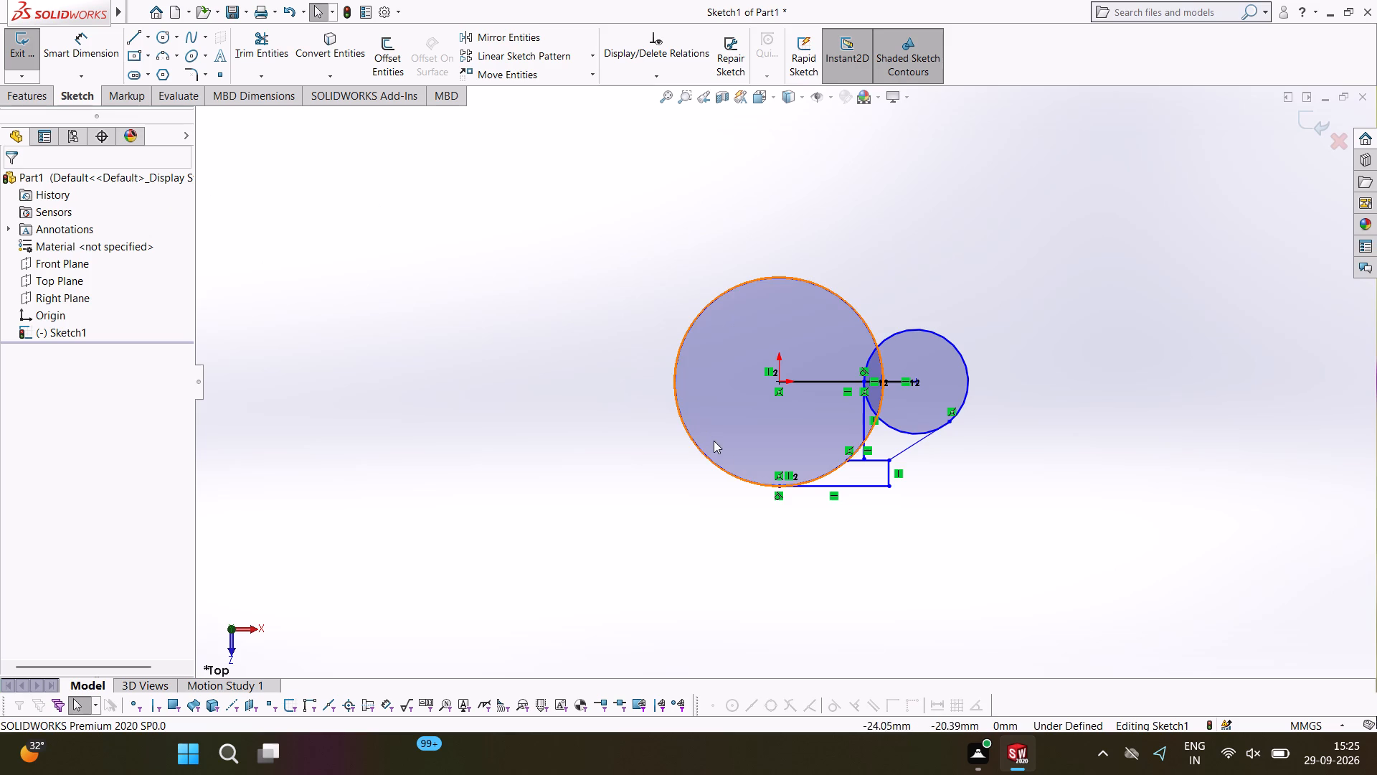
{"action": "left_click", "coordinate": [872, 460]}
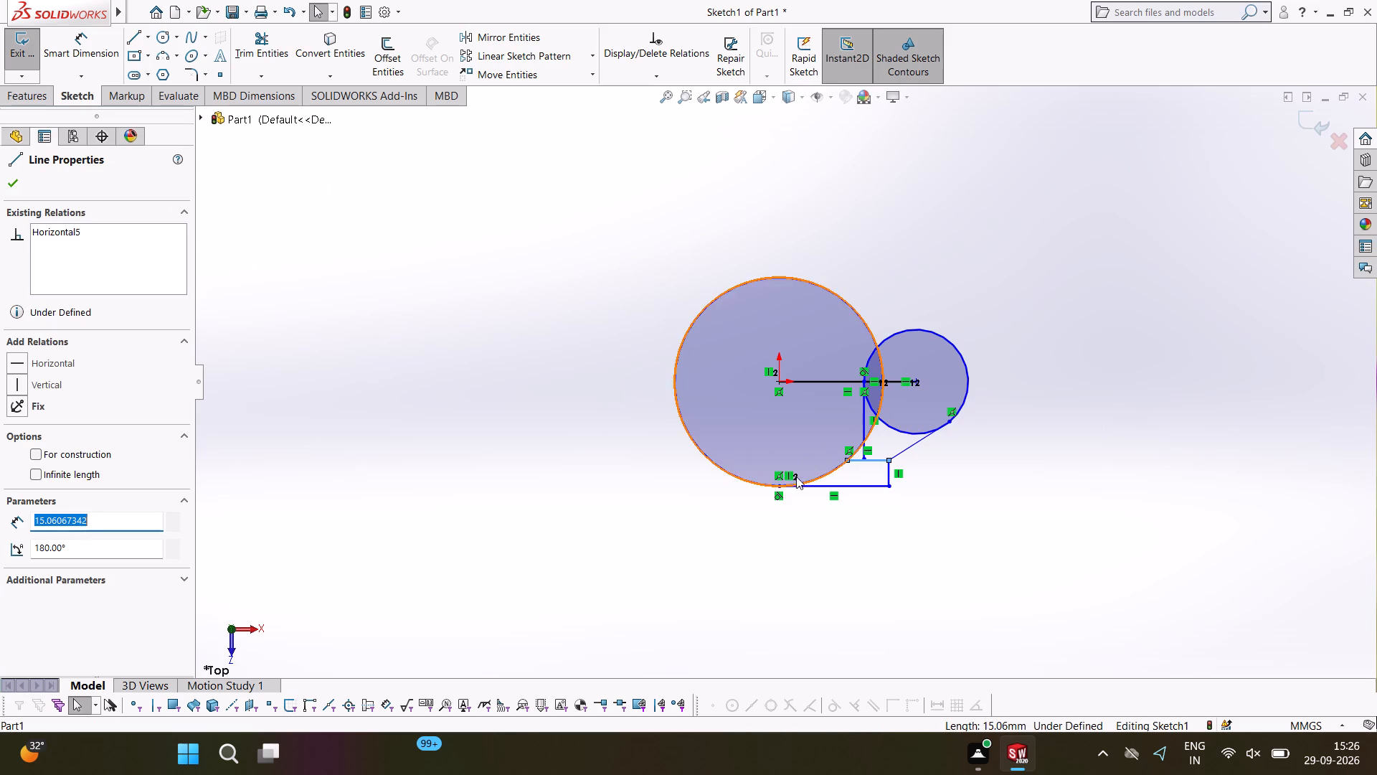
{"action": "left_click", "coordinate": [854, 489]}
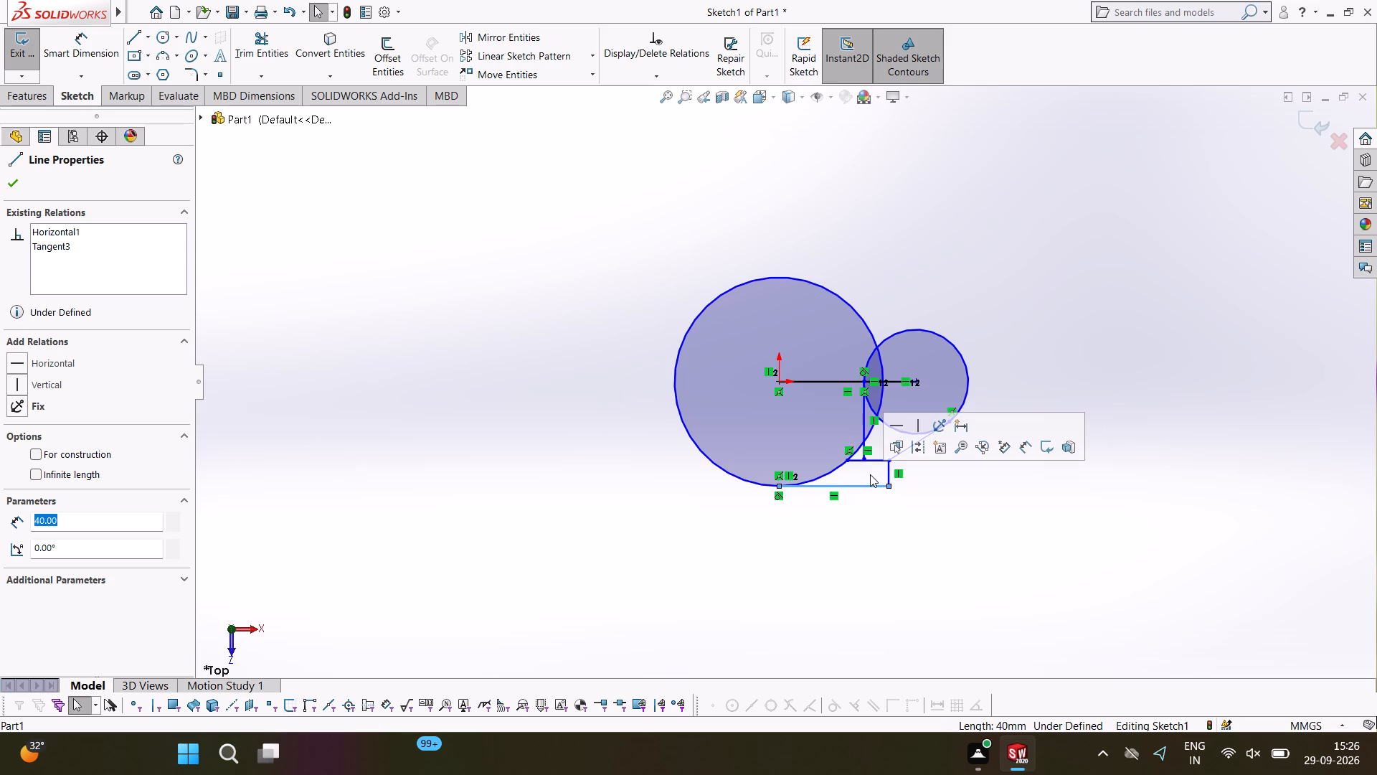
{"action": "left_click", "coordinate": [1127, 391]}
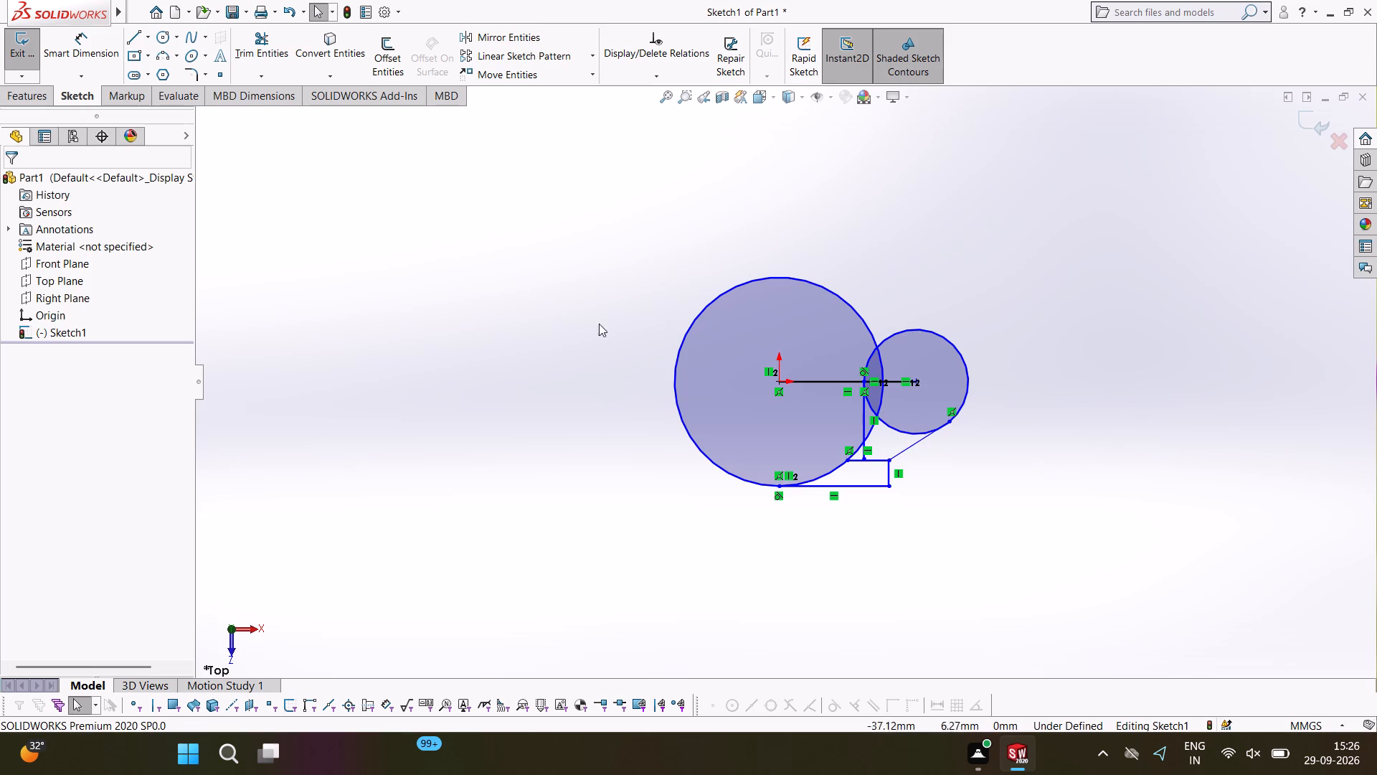
Trim away the 28 mm vertical line, the large circle's lower arc beside the small circle, the 40 mm line and the short vertical line.
{"action": "left_click", "coordinate": [268, 42]}
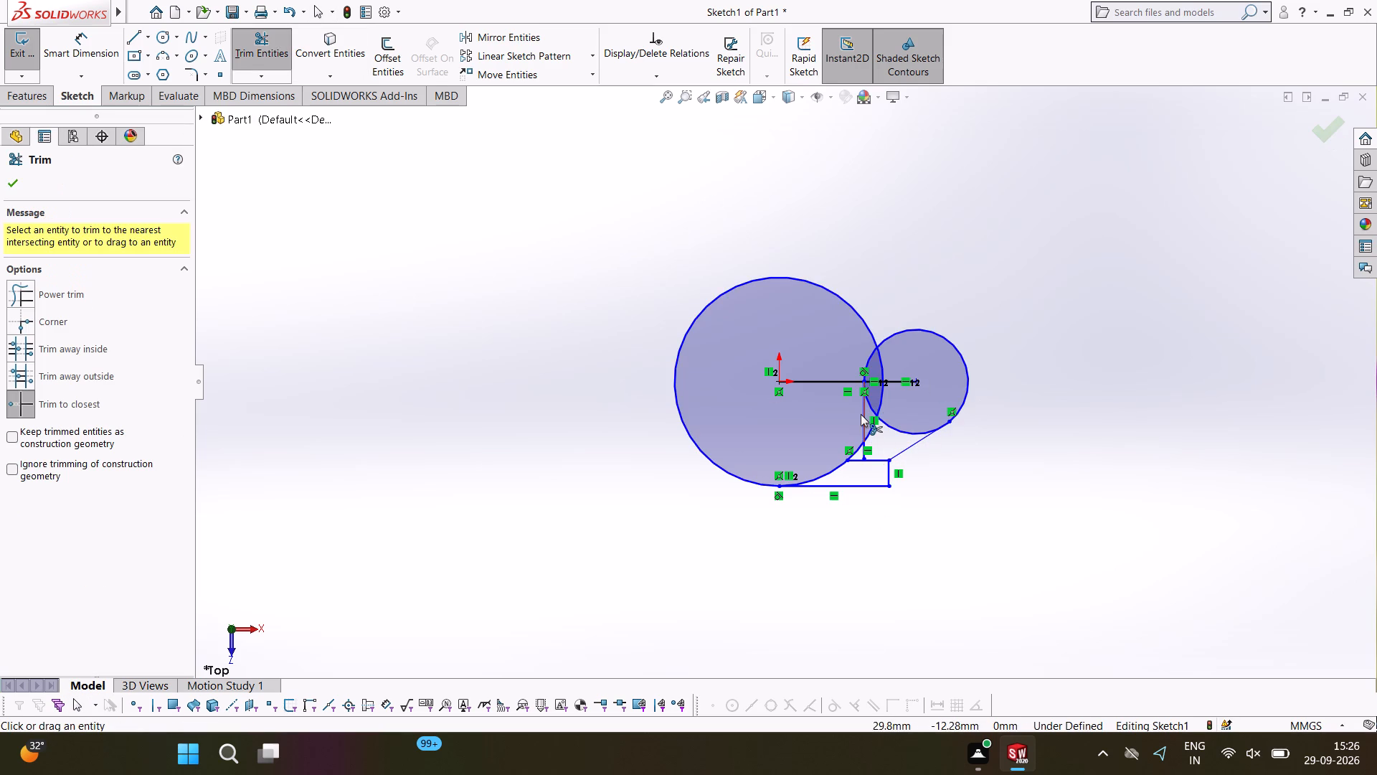
{"action": "left_click", "coordinate": [861, 414]}
{"action": "left_click", "coordinate": [865, 459]}
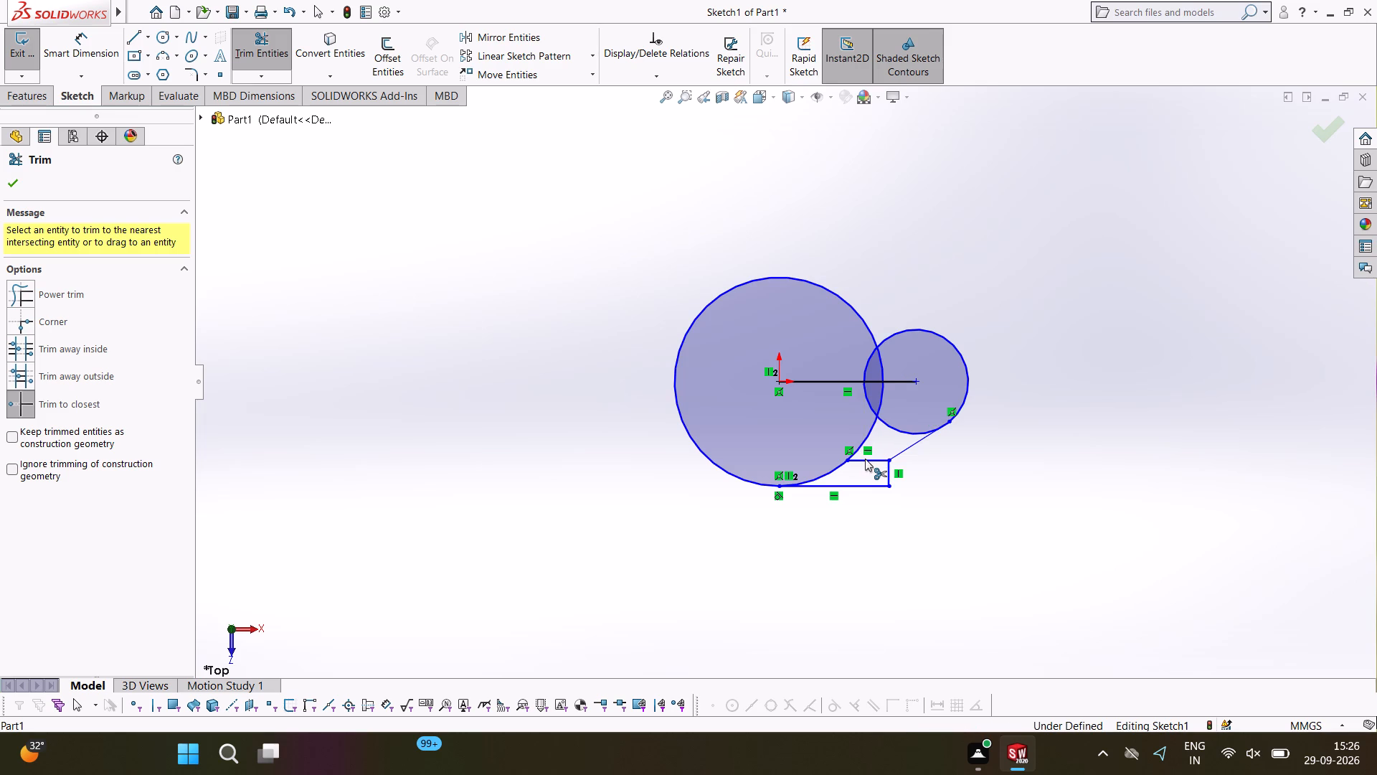
{"action": "left_click", "coordinate": [871, 430]}
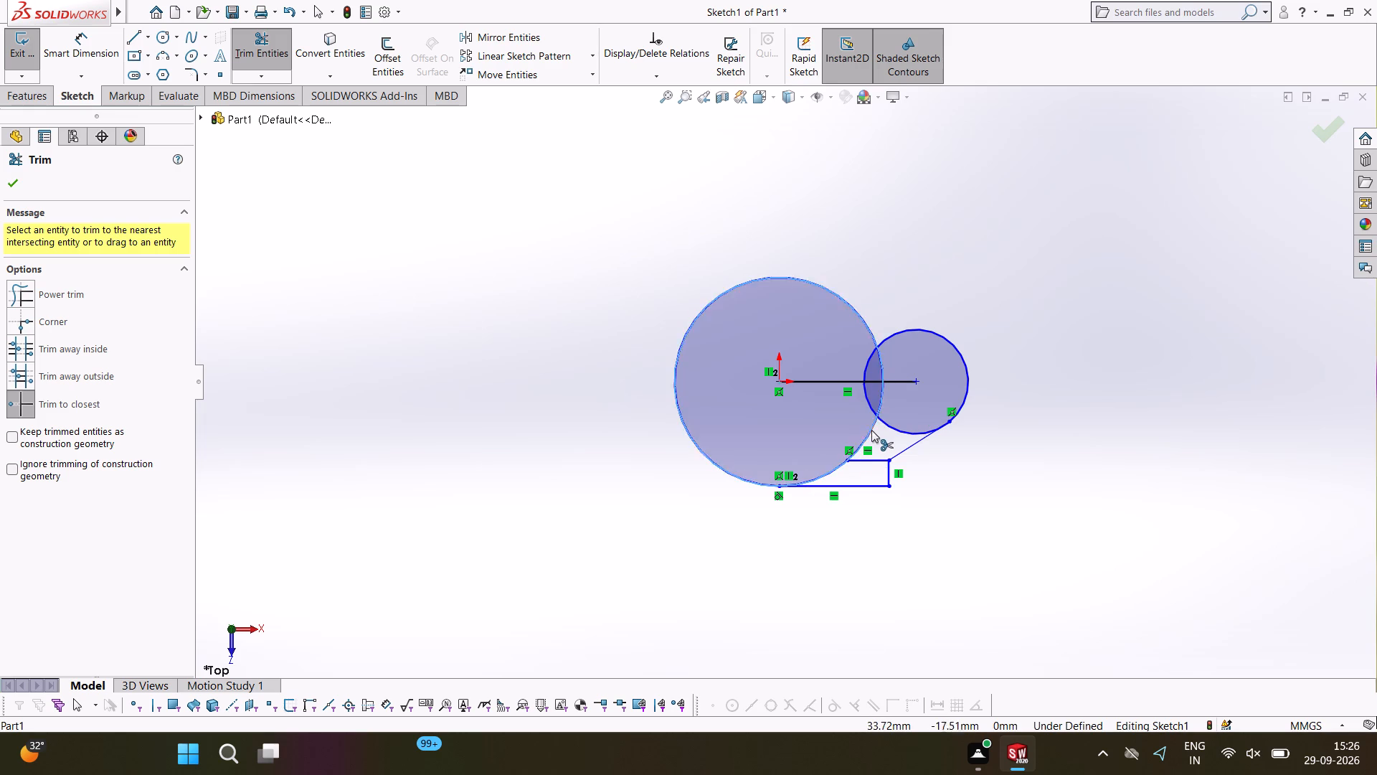
{"action": "left_click", "coordinate": [850, 487]}
{"action": "left_click", "coordinate": [889, 476]}
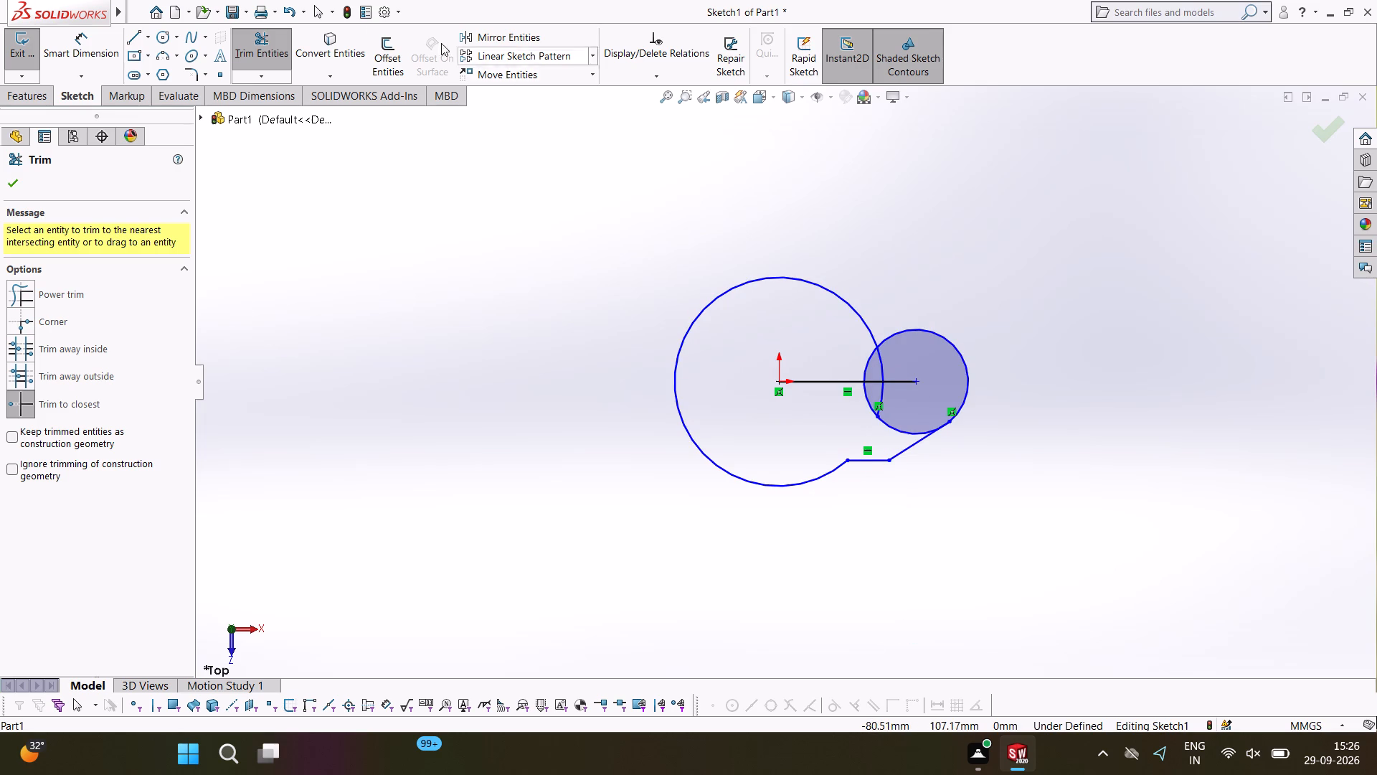
{"action": "left_click", "coordinate": [17, 177]}
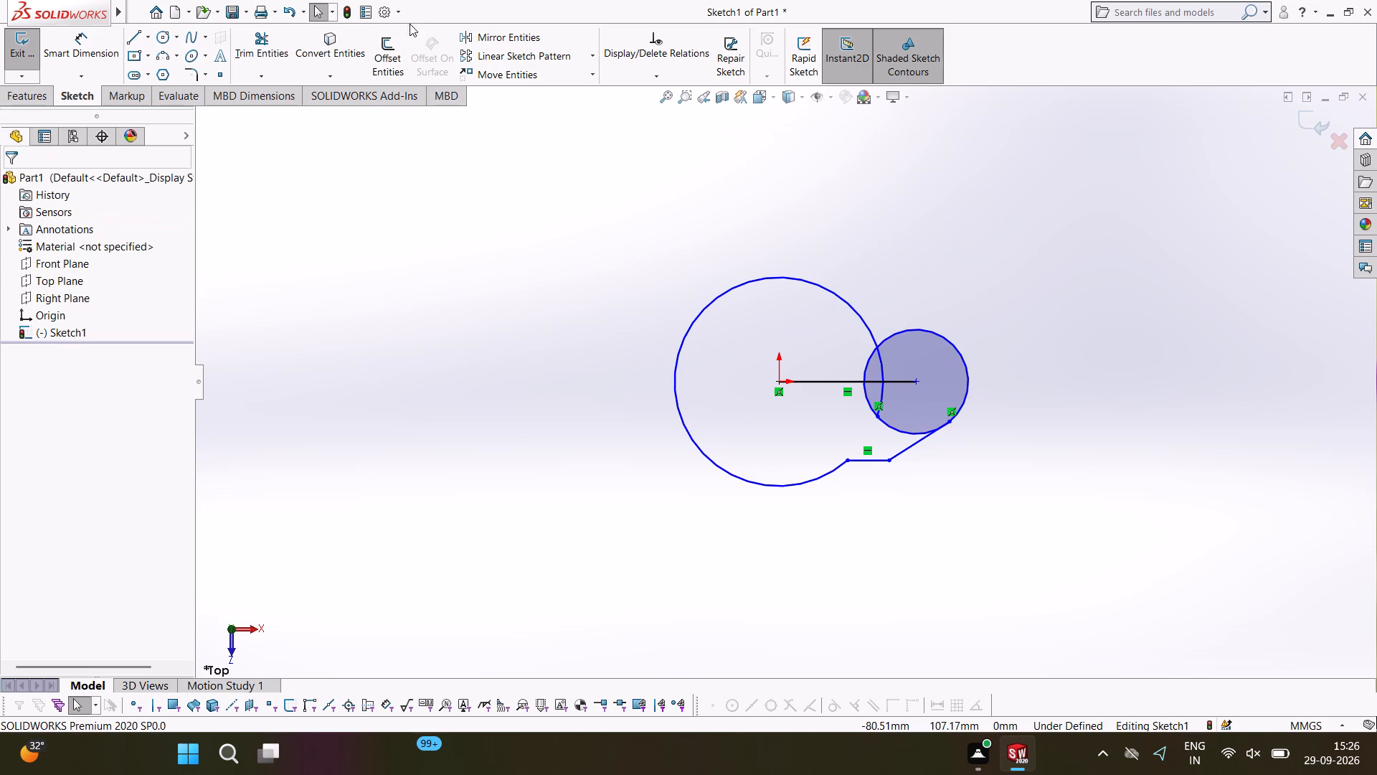
Mirror the short horizontal line and the sloped line about the horizontal line joining the circle centres, keeping the originals.
{"action": "left_click", "coordinate": [518, 37]}
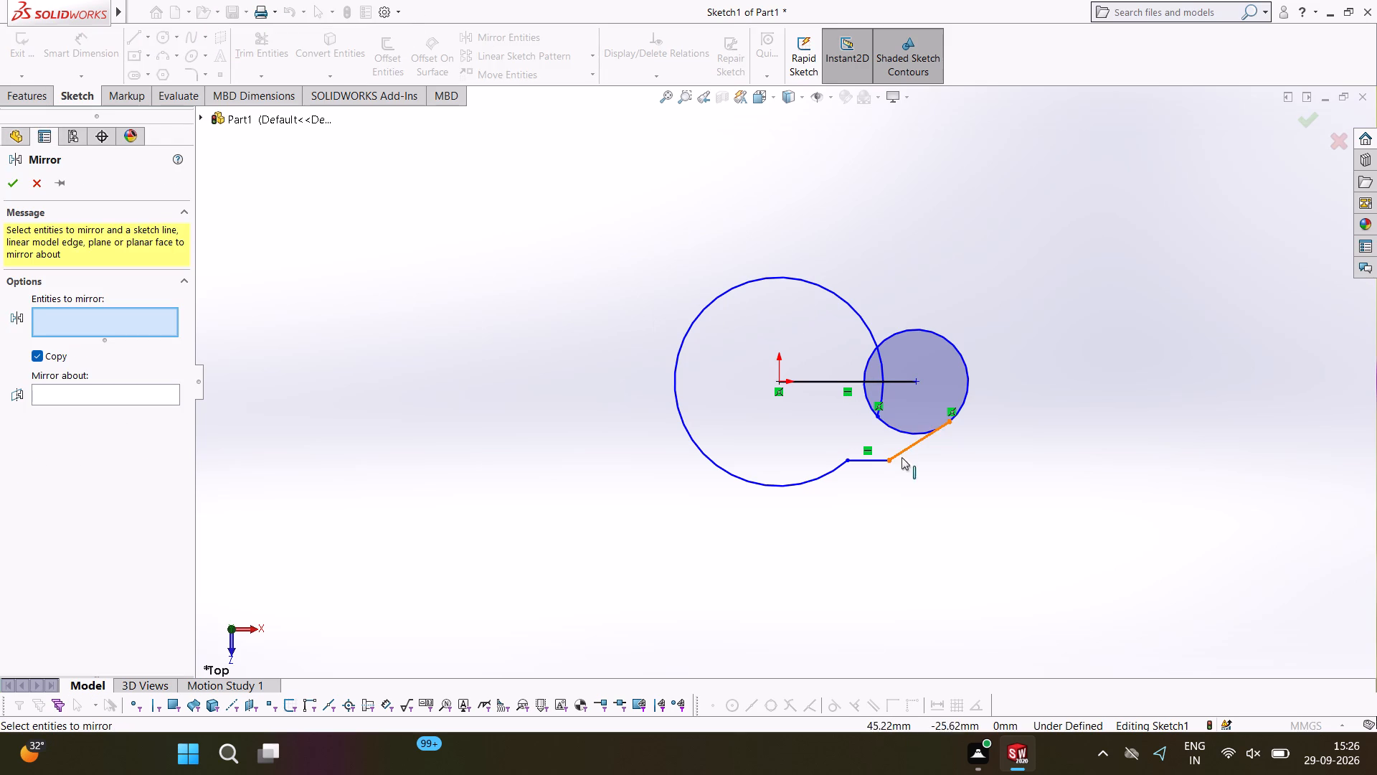
{"action": "left_click", "coordinate": [866, 461]}
{"action": "left_click", "coordinate": [907, 448]}
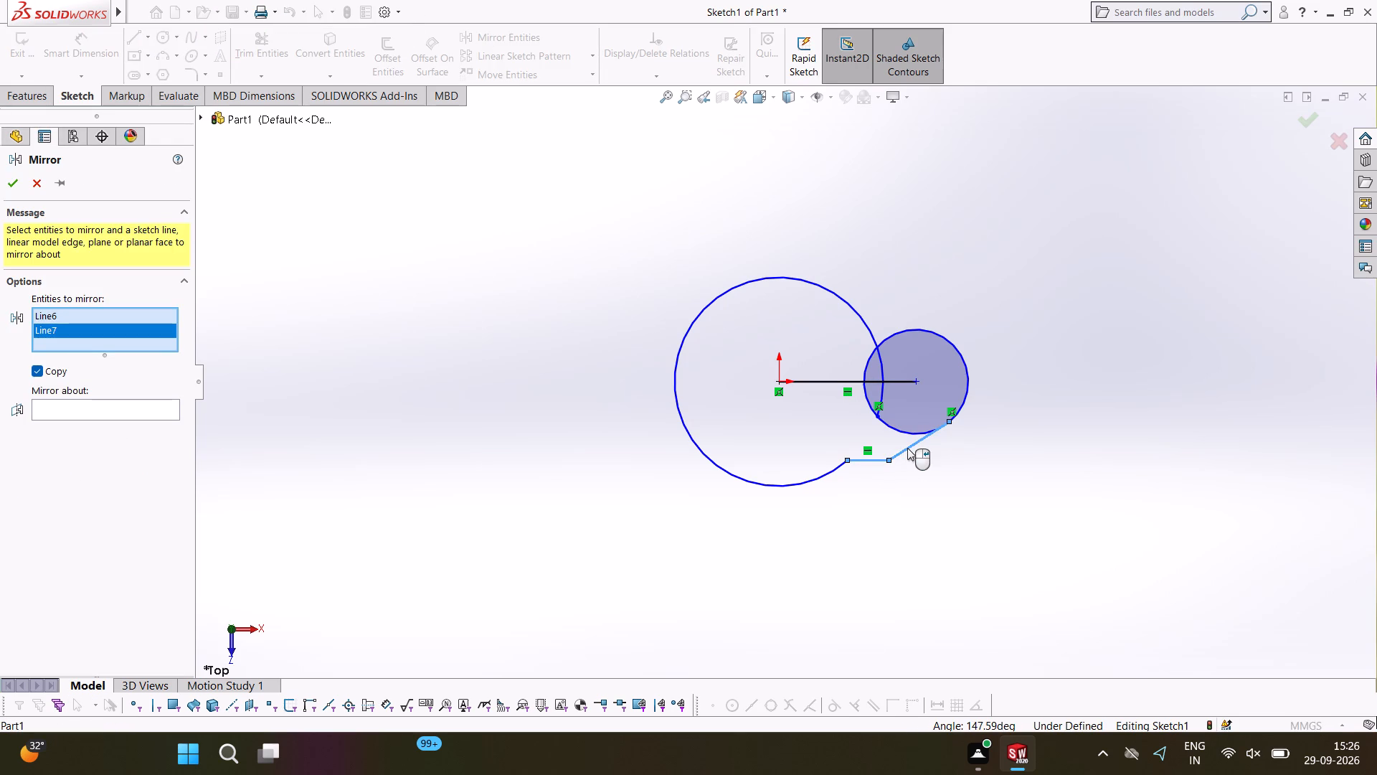
{"action": "left_click", "coordinate": [98, 419]}
{"action": "left_click", "coordinate": [116, 407]}
{"action": "left_click", "coordinate": [838, 383]}
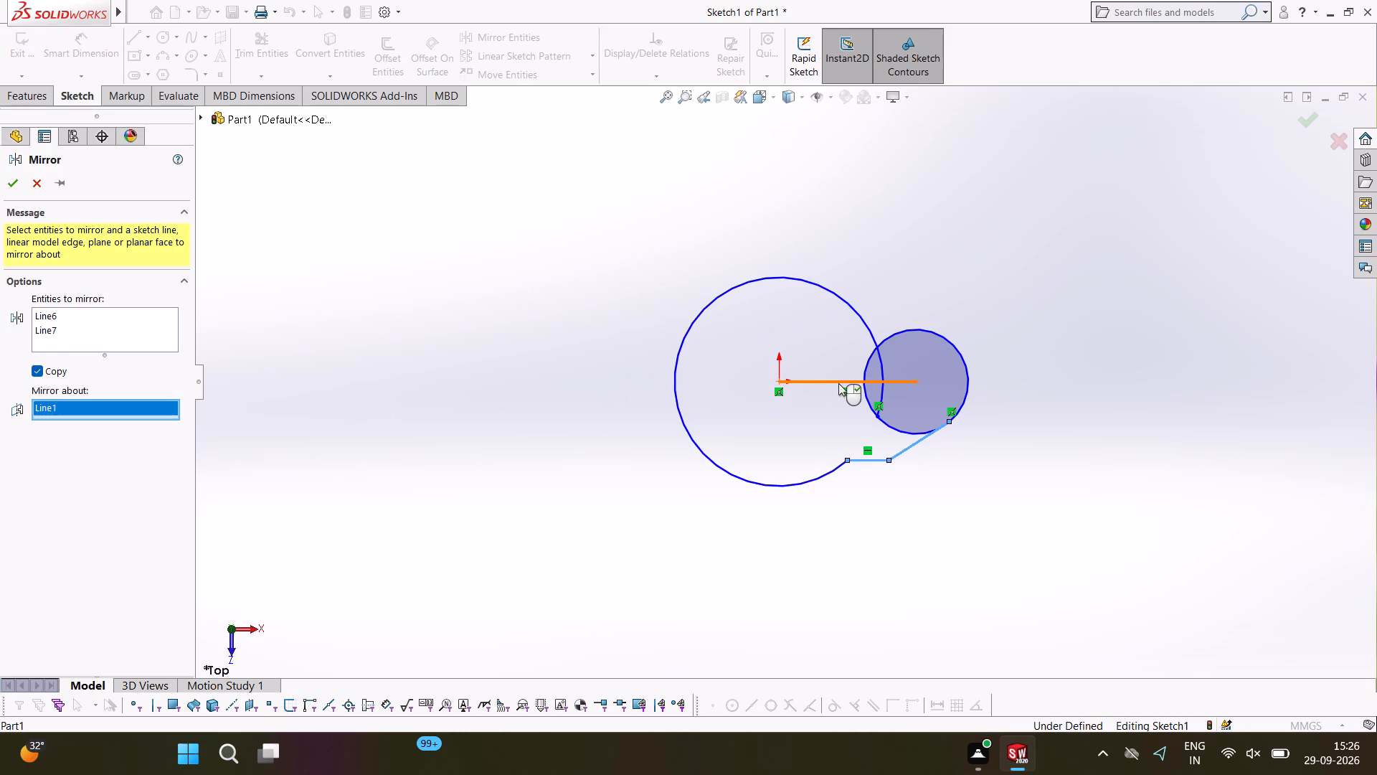
{"action": "left_click", "coordinate": [13, 189]}
{"action": "left_click", "coordinate": [1109, 170]}
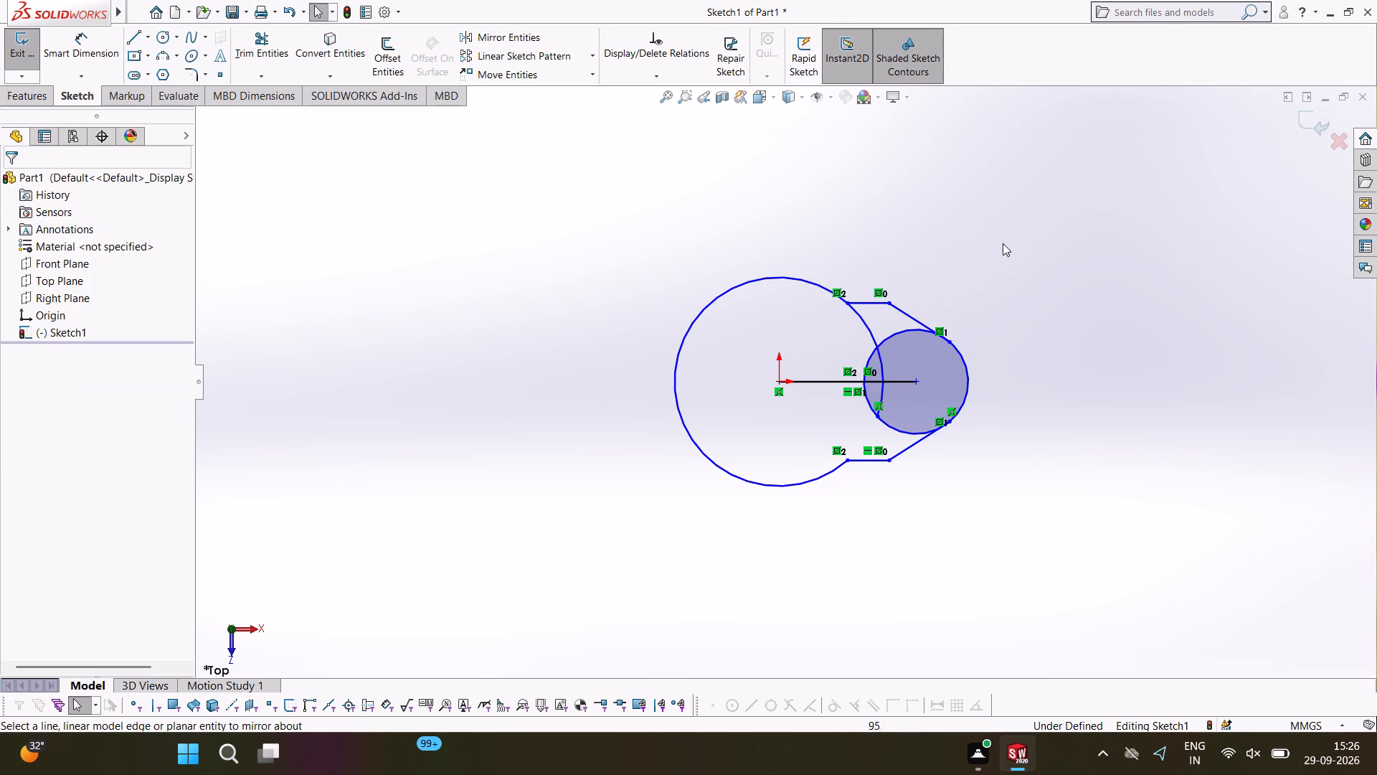
Trim away the large circle's remaining arcs between the upper mirrored line and the small circle and inside the small circle.
{"action": "left_click", "coordinate": [270, 52]}
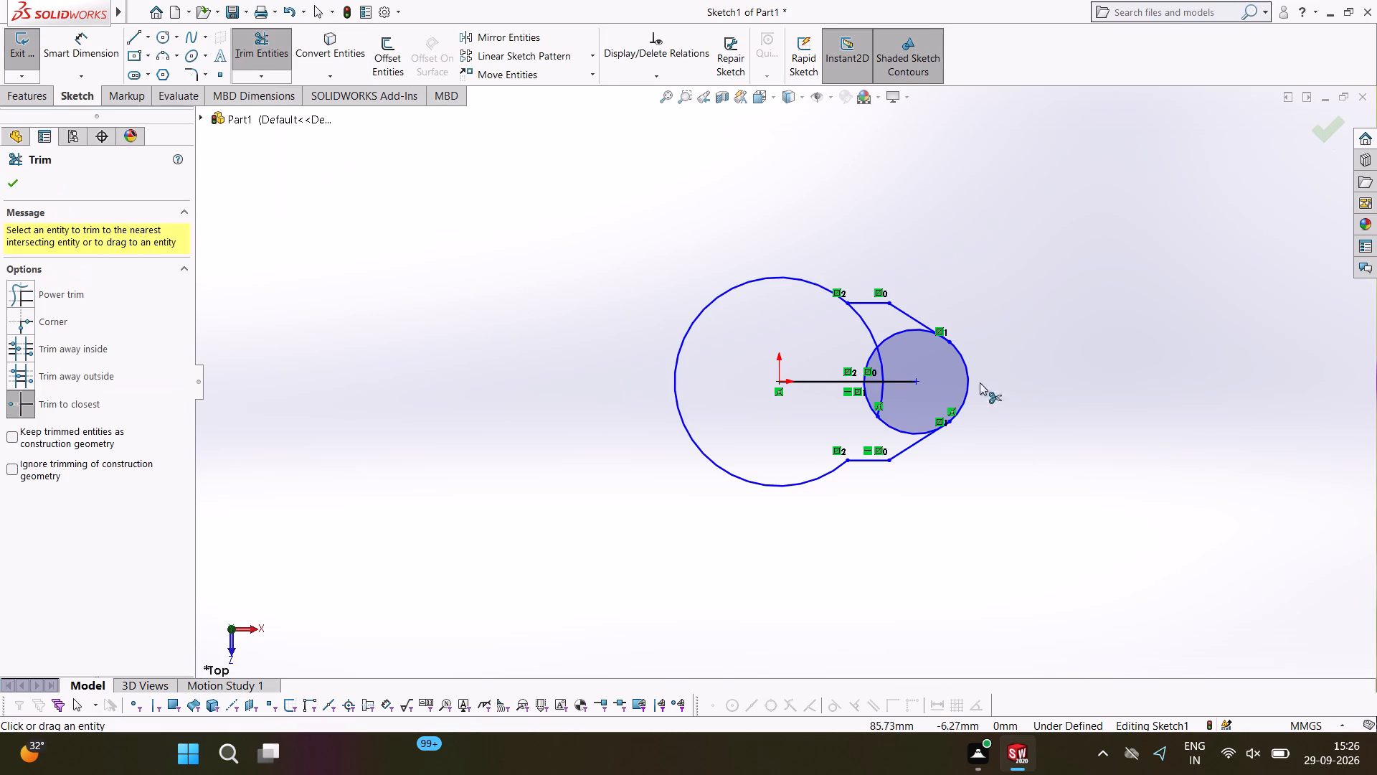
{"action": "left_click", "coordinate": [863, 319]}
{"action": "left_click", "coordinate": [884, 364]}
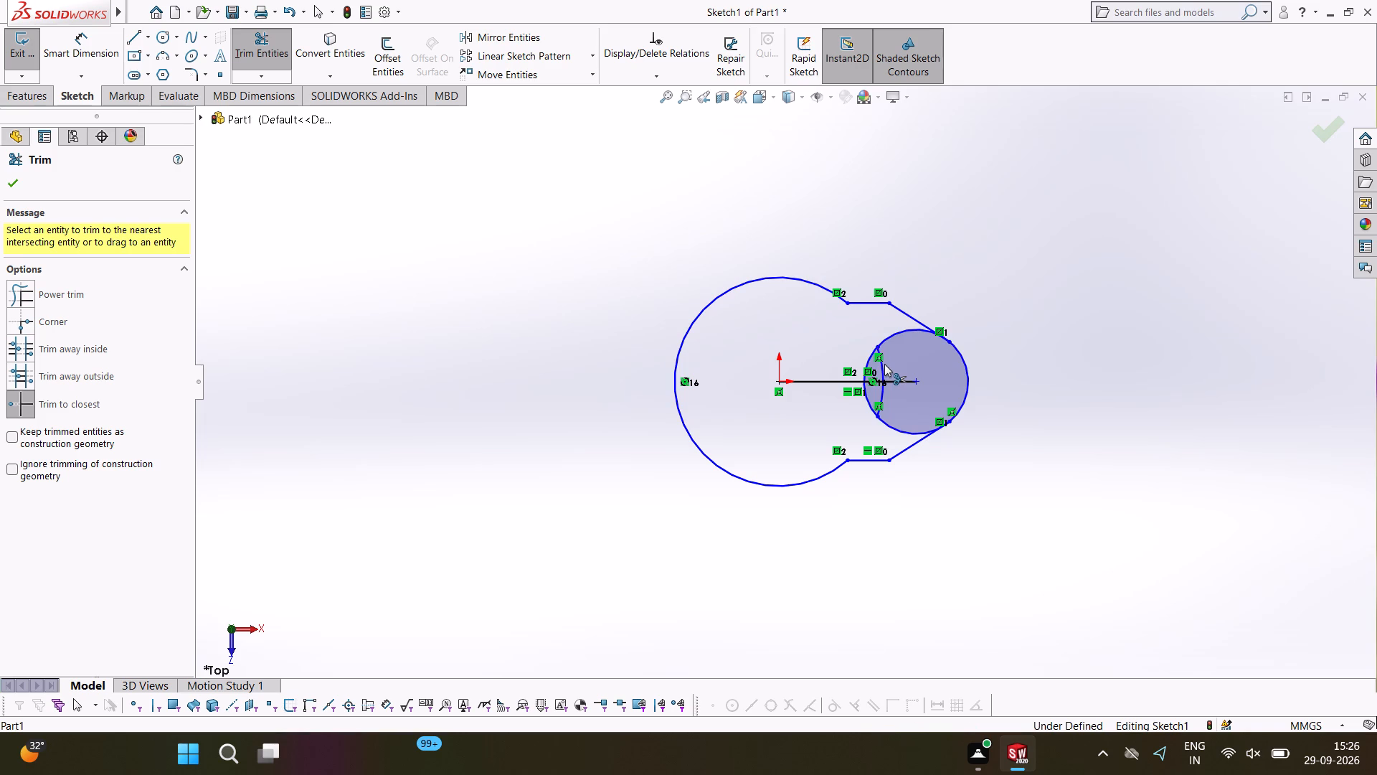
{"action": "left_click", "coordinate": [881, 399]}
{"action": "left_click", "coordinate": [11, 184]}
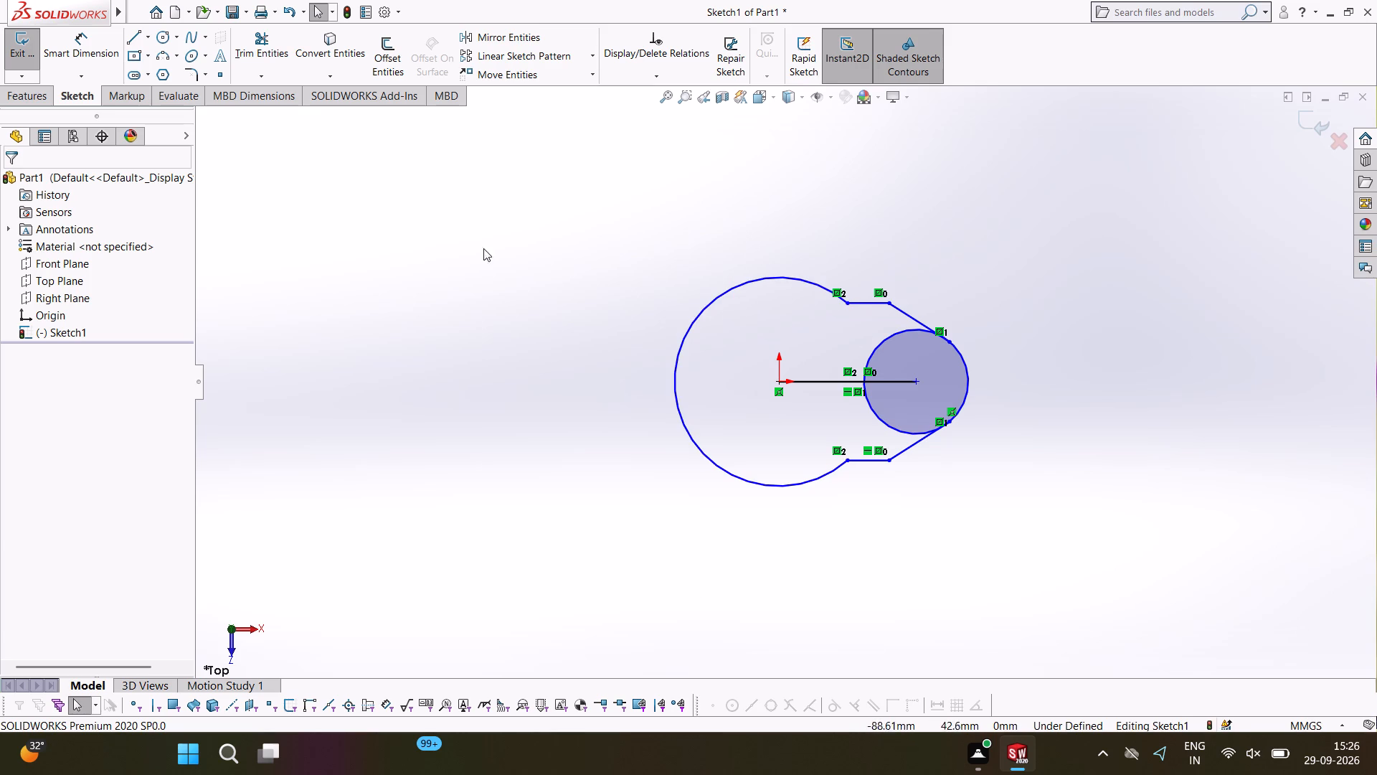
Sketch a 28 mm horizontal line from the origin, pointing away from the small circle.
{"action": "left_click", "coordinate": [123, 42]}
{"action": "left_click", "coordinate": [141, 39]}
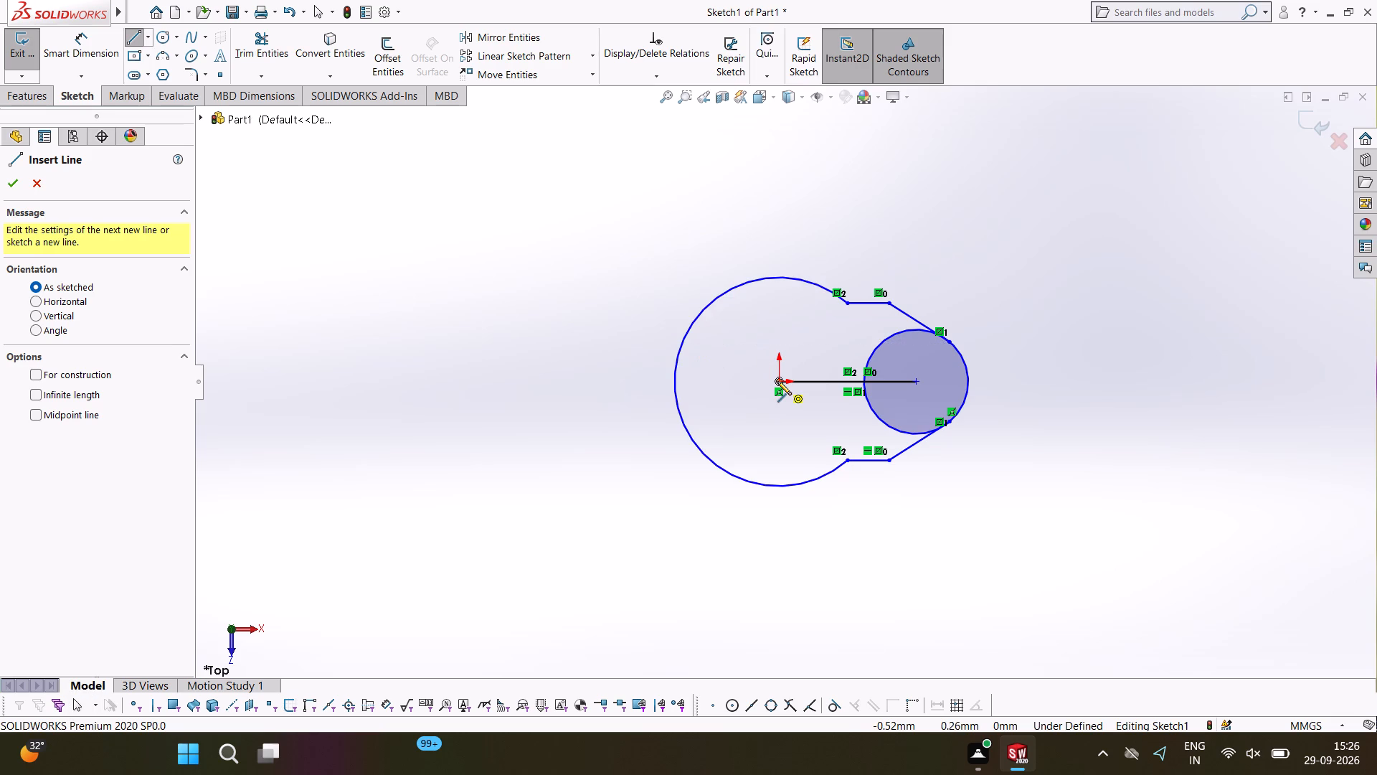
{"action": "left_click", "coordinate": [777, 381]}
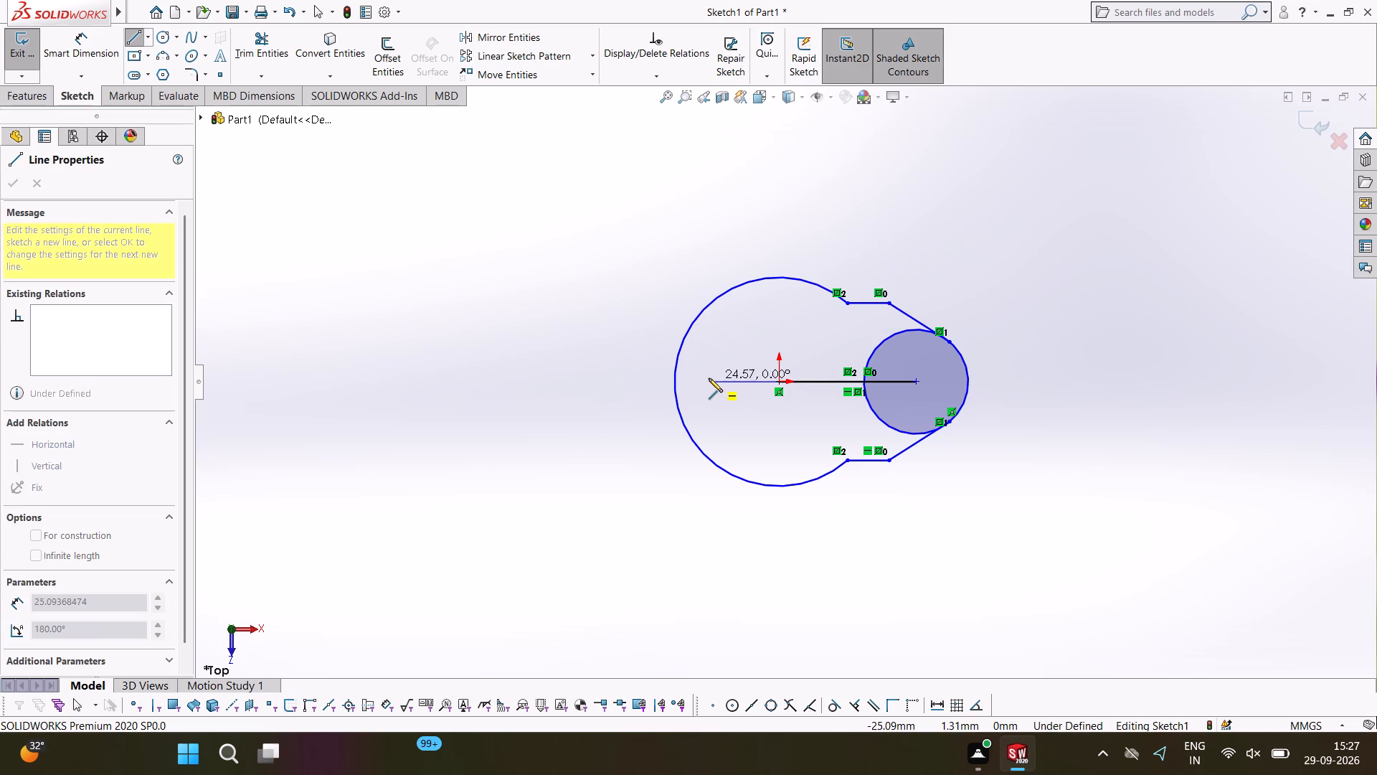
{"action": "left_click", "coordinate": [709, 378]}
{"action": "type", "text": "28"}
{"action": "key", "text": "Return"}
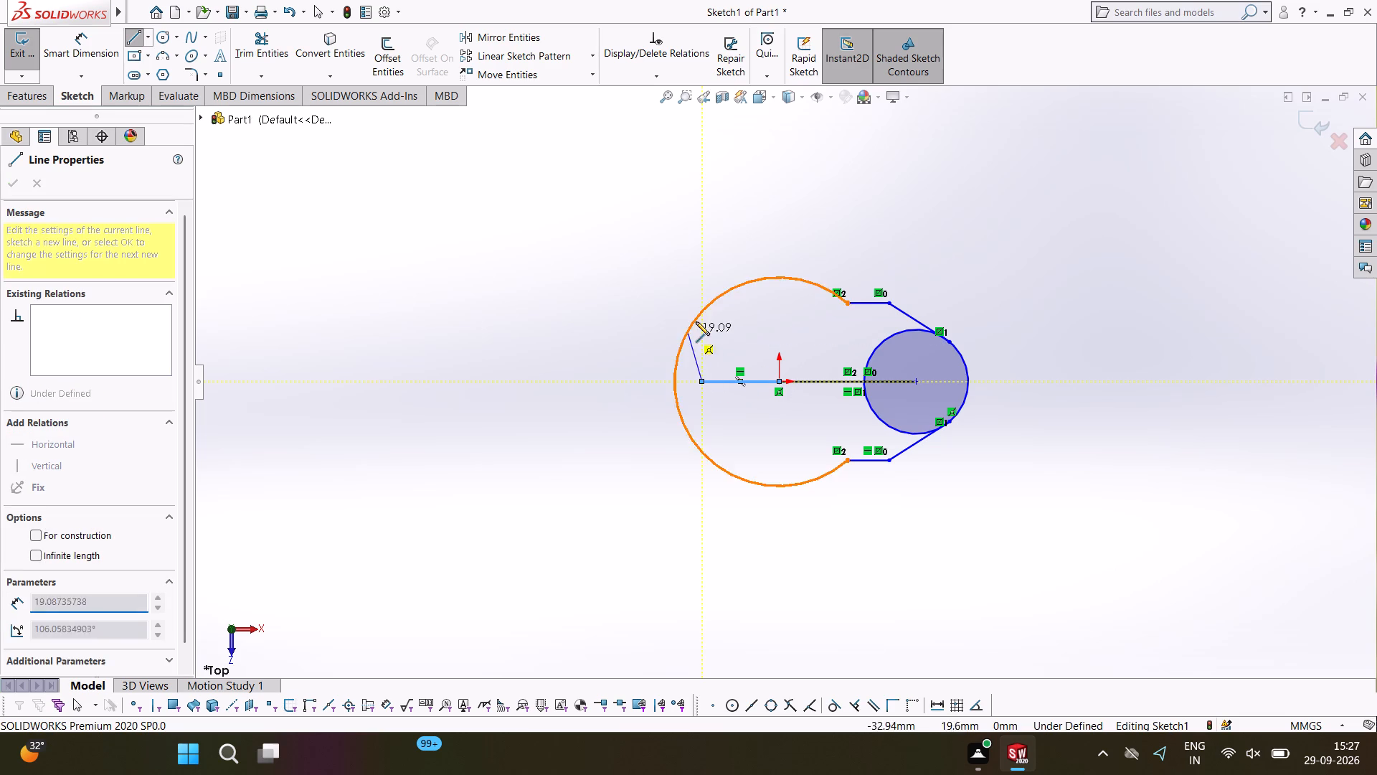
Sketch a 38 mm (76/2) vertical line upward from the free end of the 28 mm horizontal line.
{"action": "left_click", "coordinate": [704, 281]}
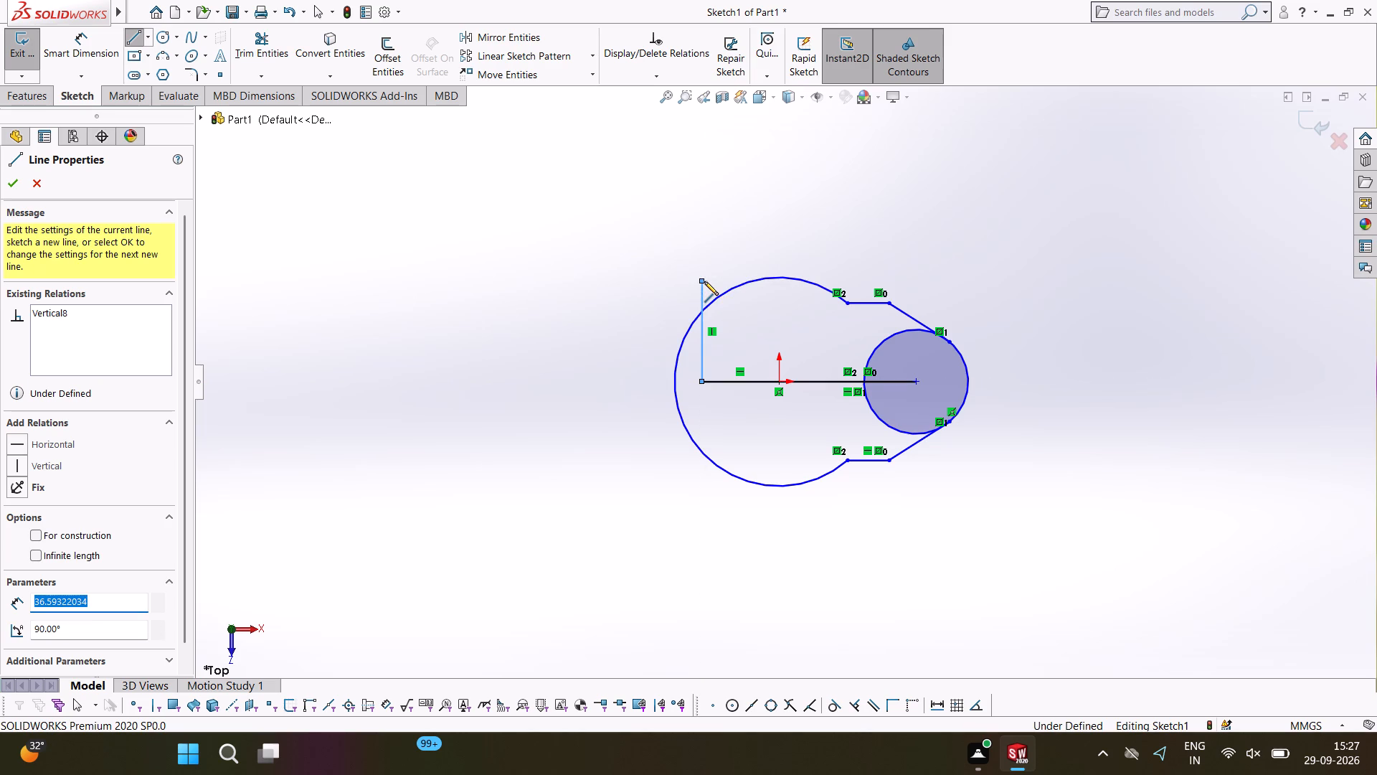
{"action": "type", "text": "76/2"}
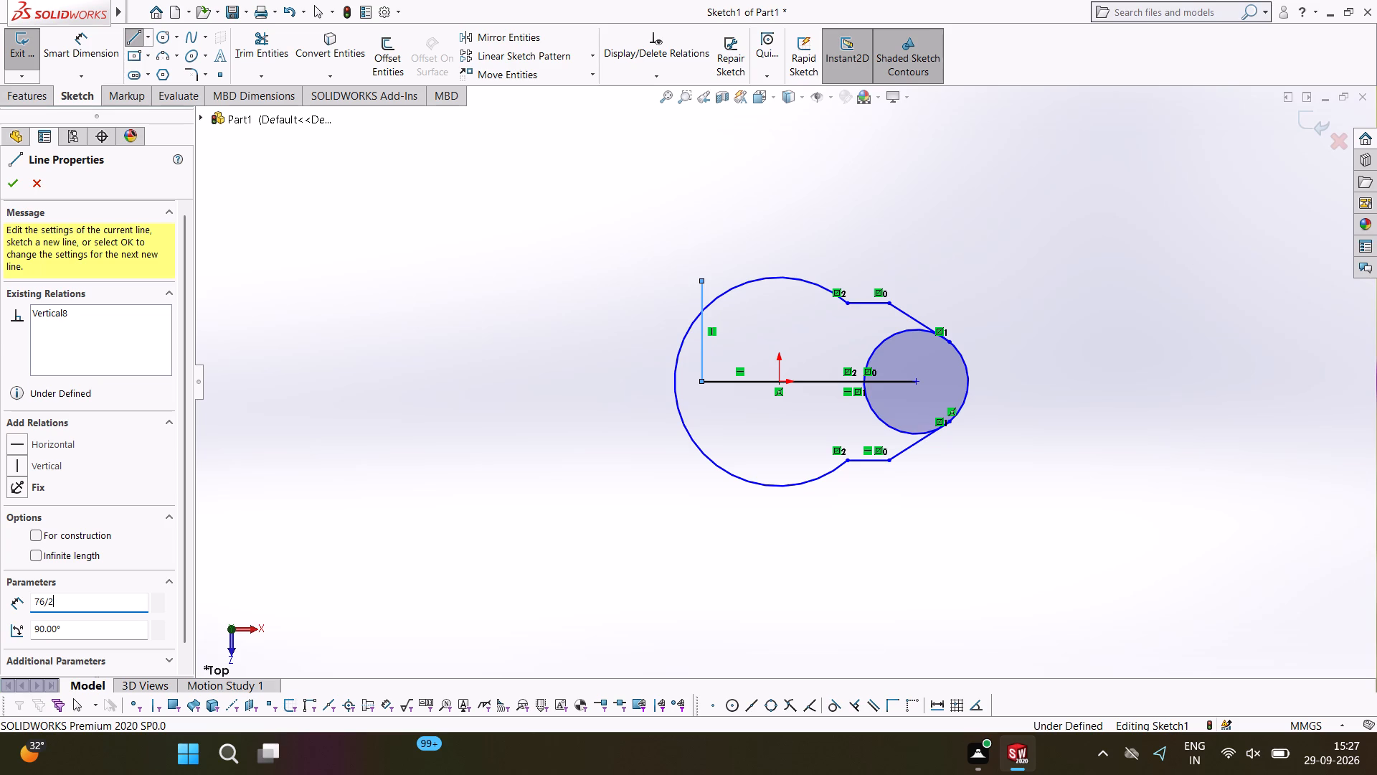
{"action": "key", "text": "Return"}
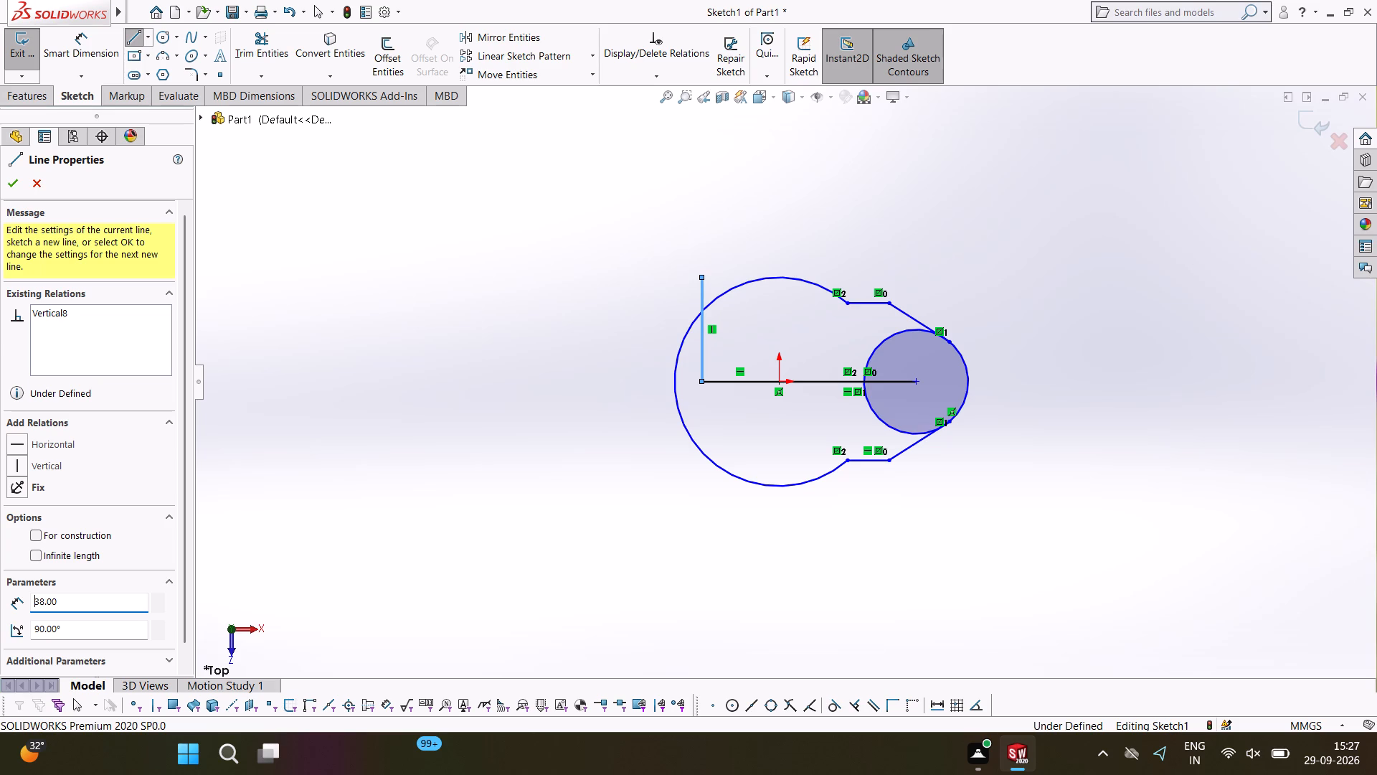
{"action": "right_click", "coordinate": [704, 281]}
{"action": "left_click", "coordinate": [802, 297]}
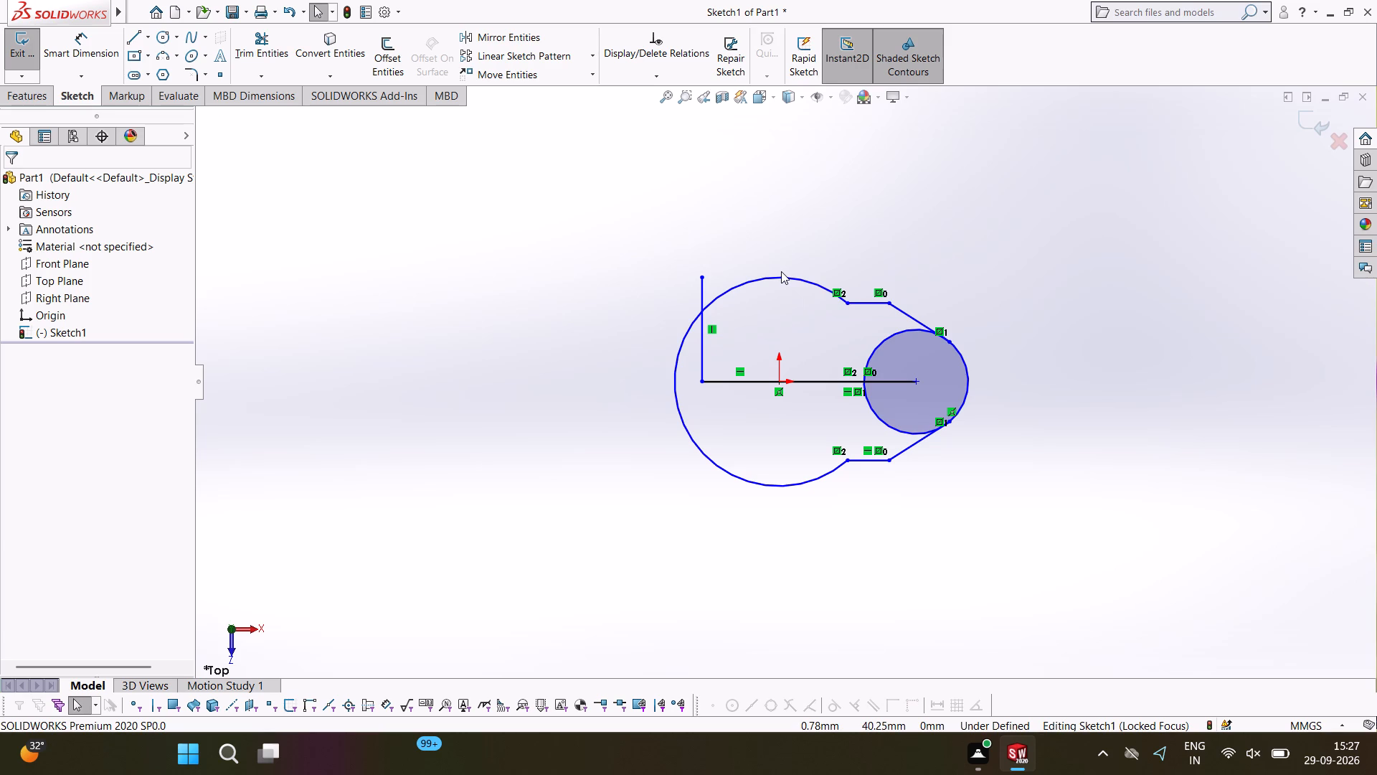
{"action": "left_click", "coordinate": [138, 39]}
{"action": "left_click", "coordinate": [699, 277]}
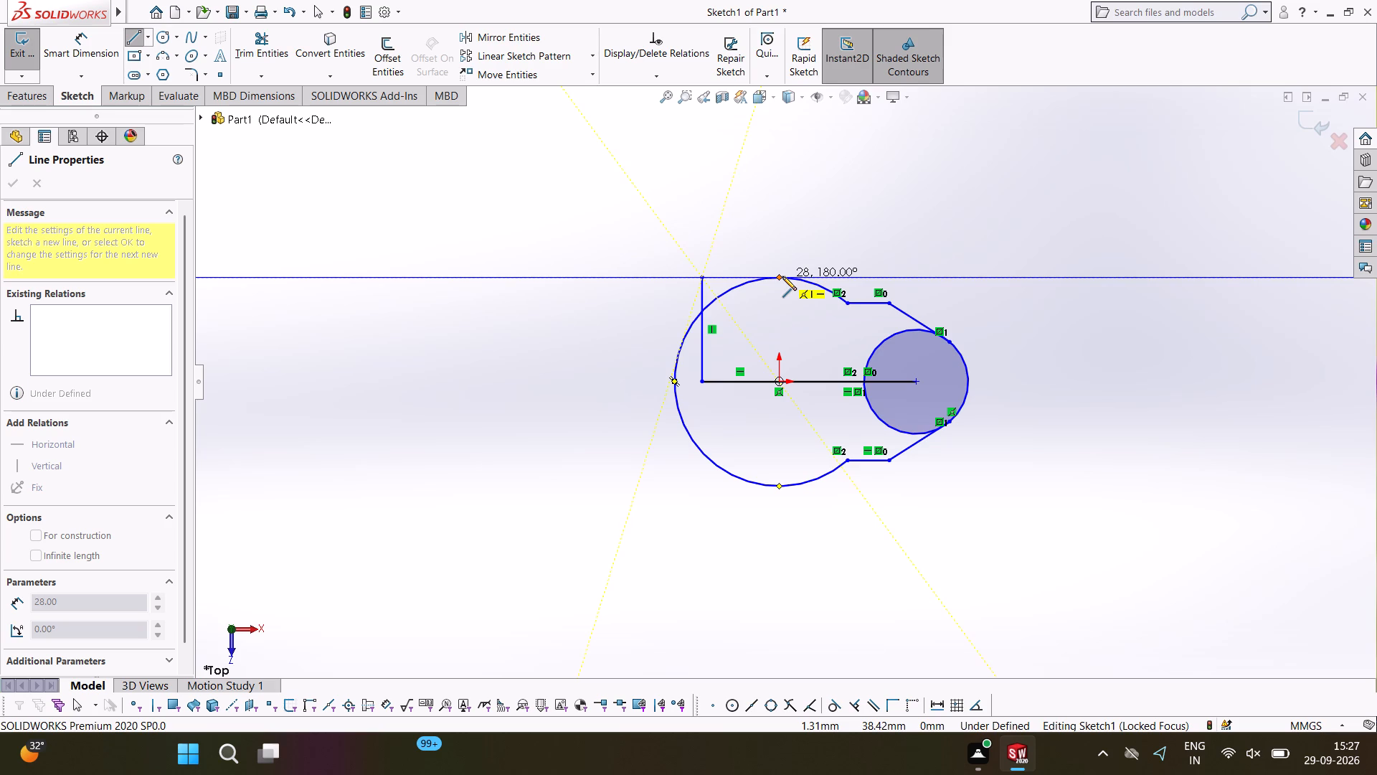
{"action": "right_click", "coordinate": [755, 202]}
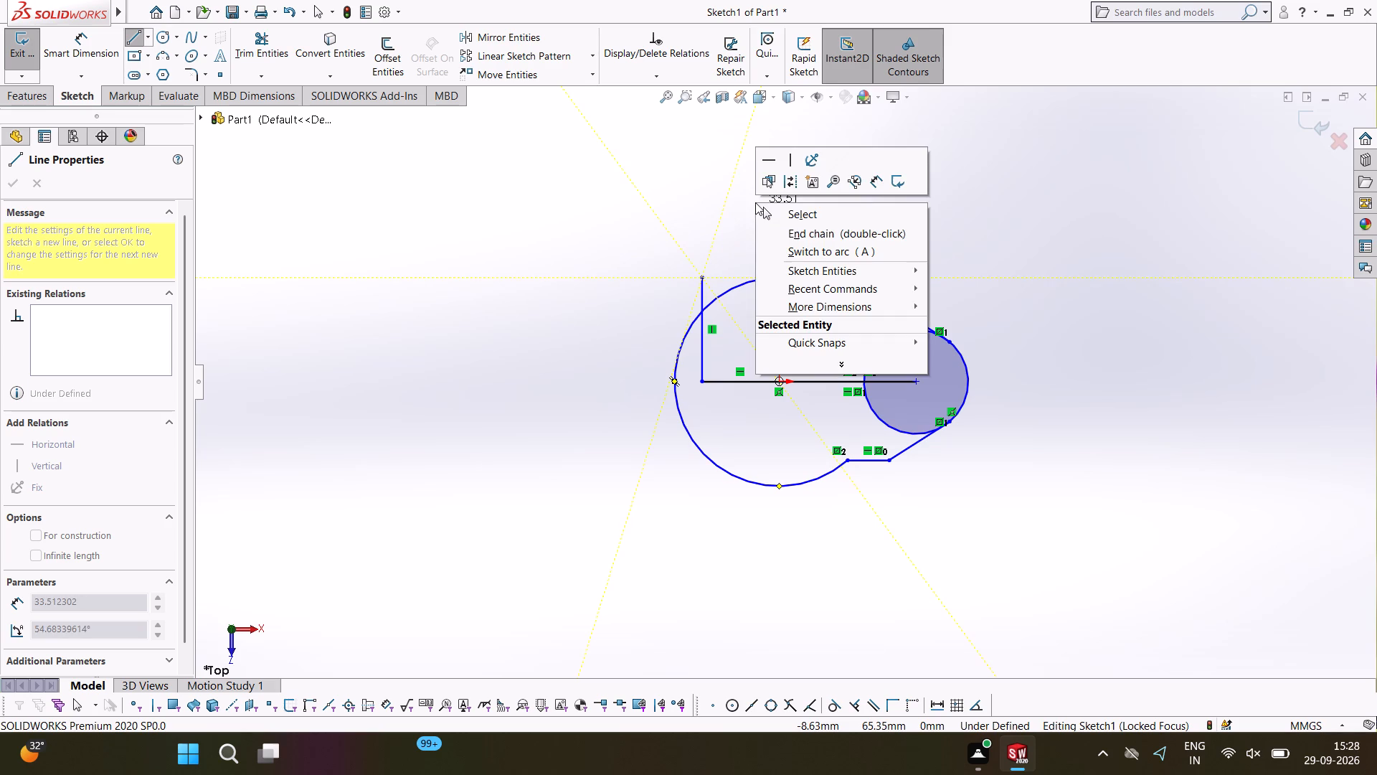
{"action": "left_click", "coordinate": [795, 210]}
Set the length of the vertical line at the end of the 28 mm horizontal line to 36 mm.
{"action": "left_click", "coordinate": [698, 293]}
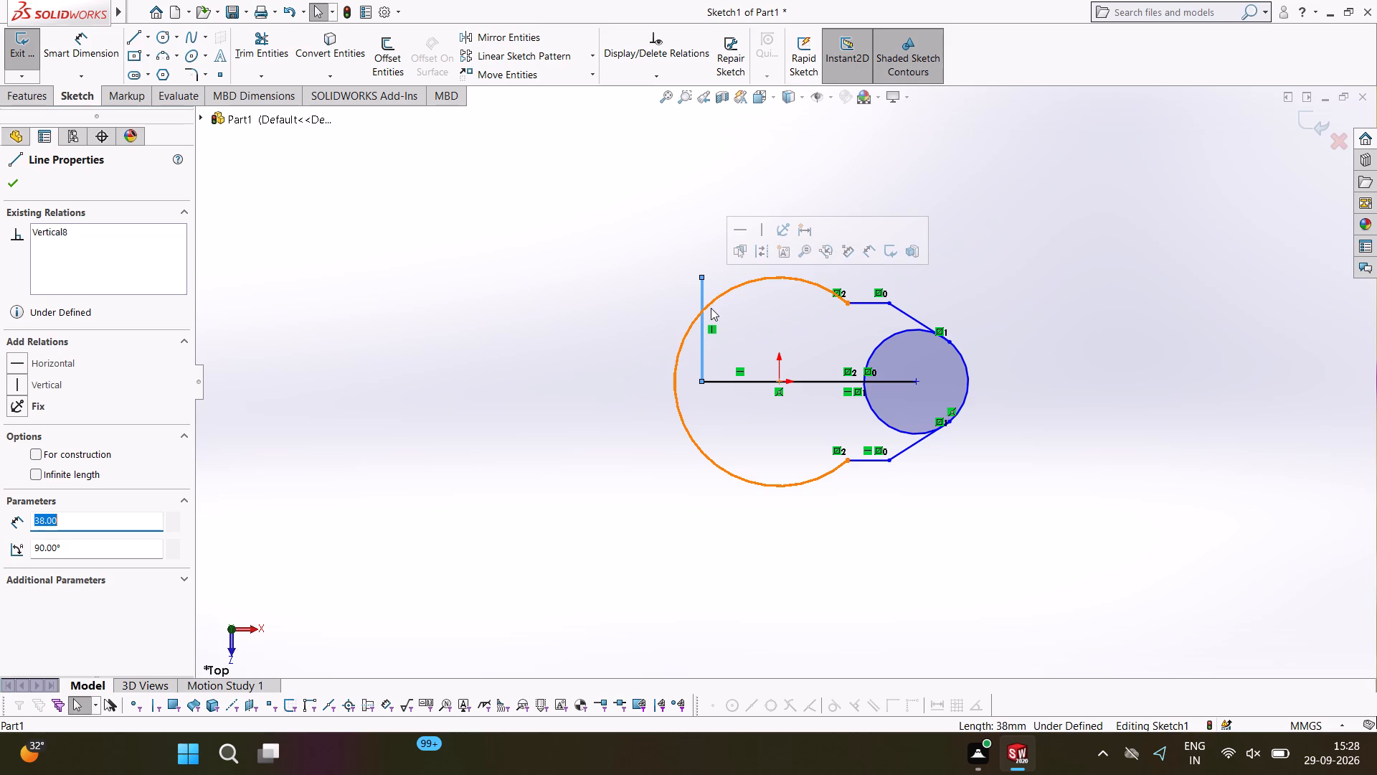
{"action": "type", "text": "36"}
{"action": "key", "text": "Return"}
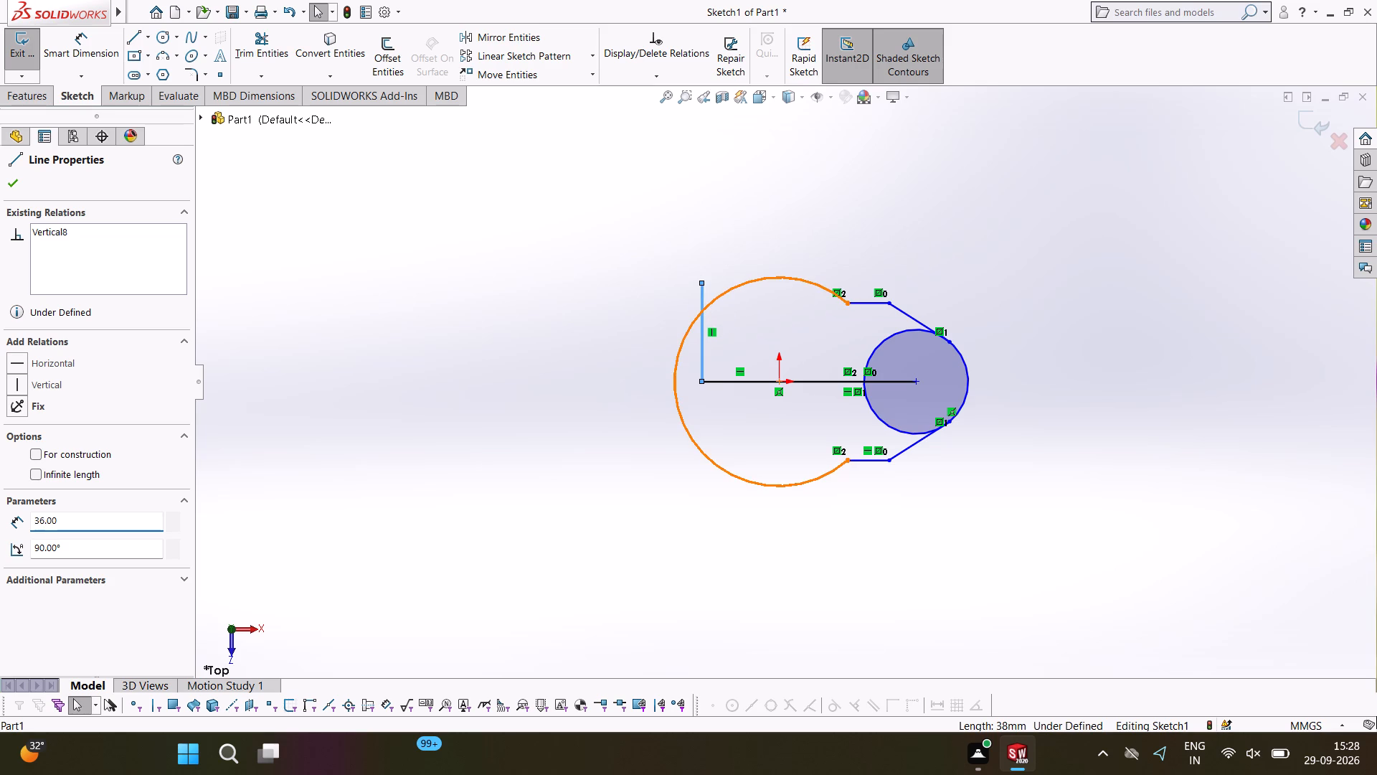
Sketch a horizontal line about 50 mm long from the top of the 36 mm vertical line, toward the small circle's side.
{"action": "left_click", "coordinate": [128, 23]}
{"action": "left_click", "coordinate": [128, 32]}
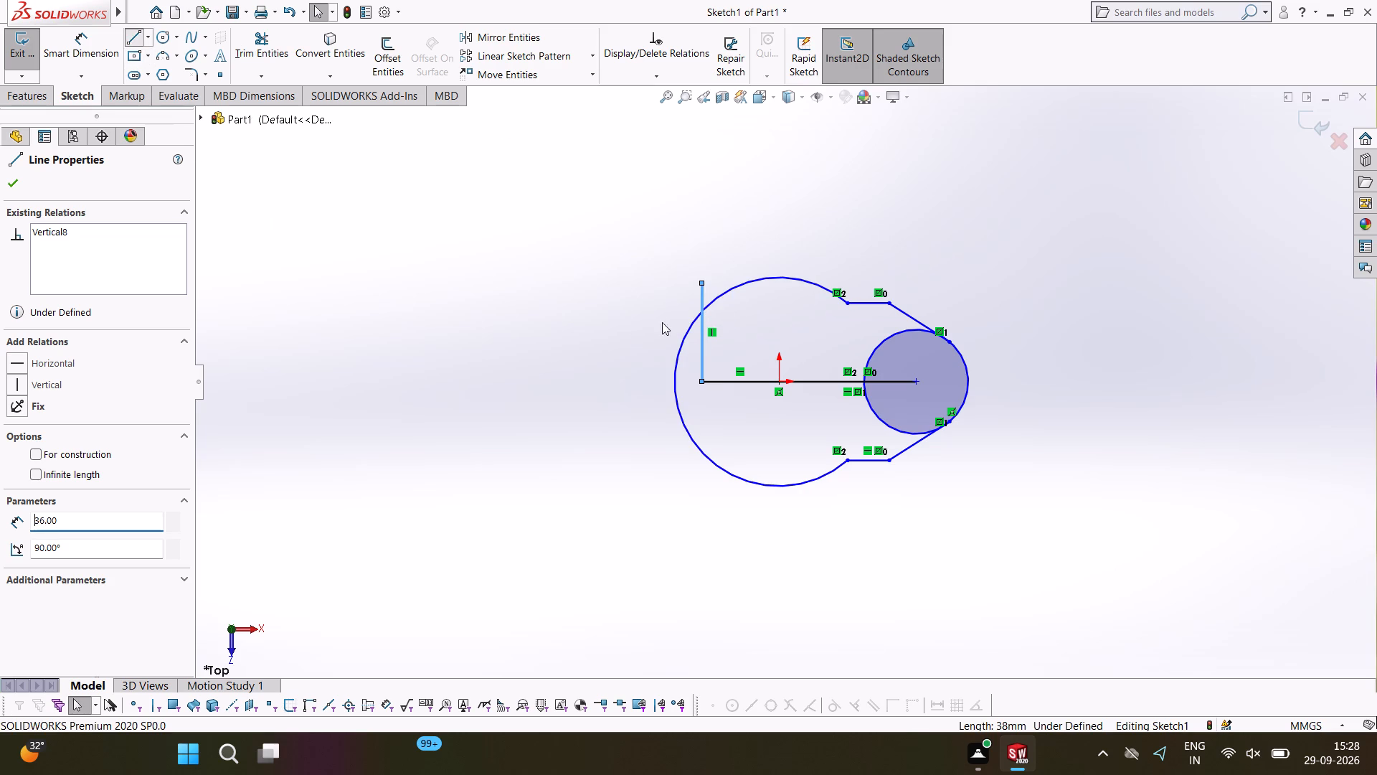
{"action": "left_click", "coordinate": [701, 280]}
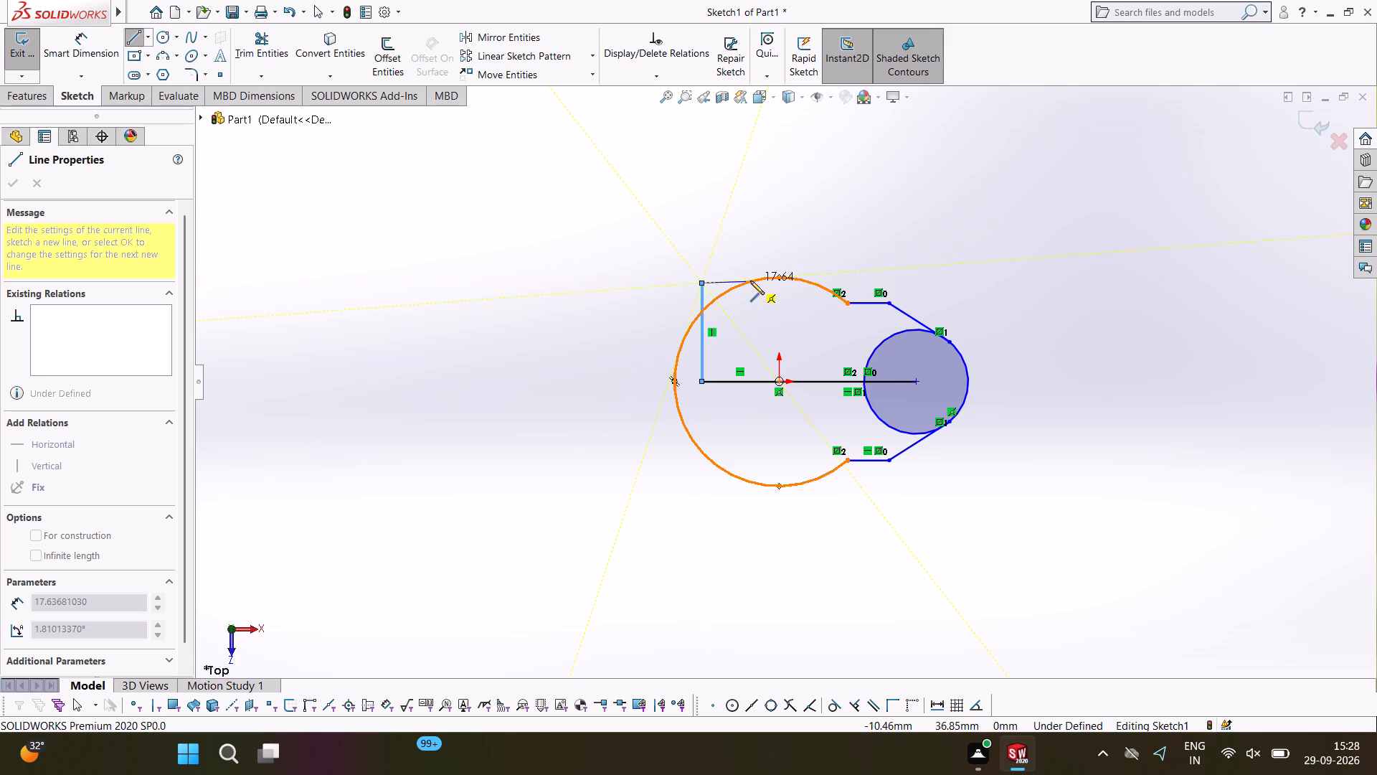
{"action": "left_click", "coordinate": [839, 286]}
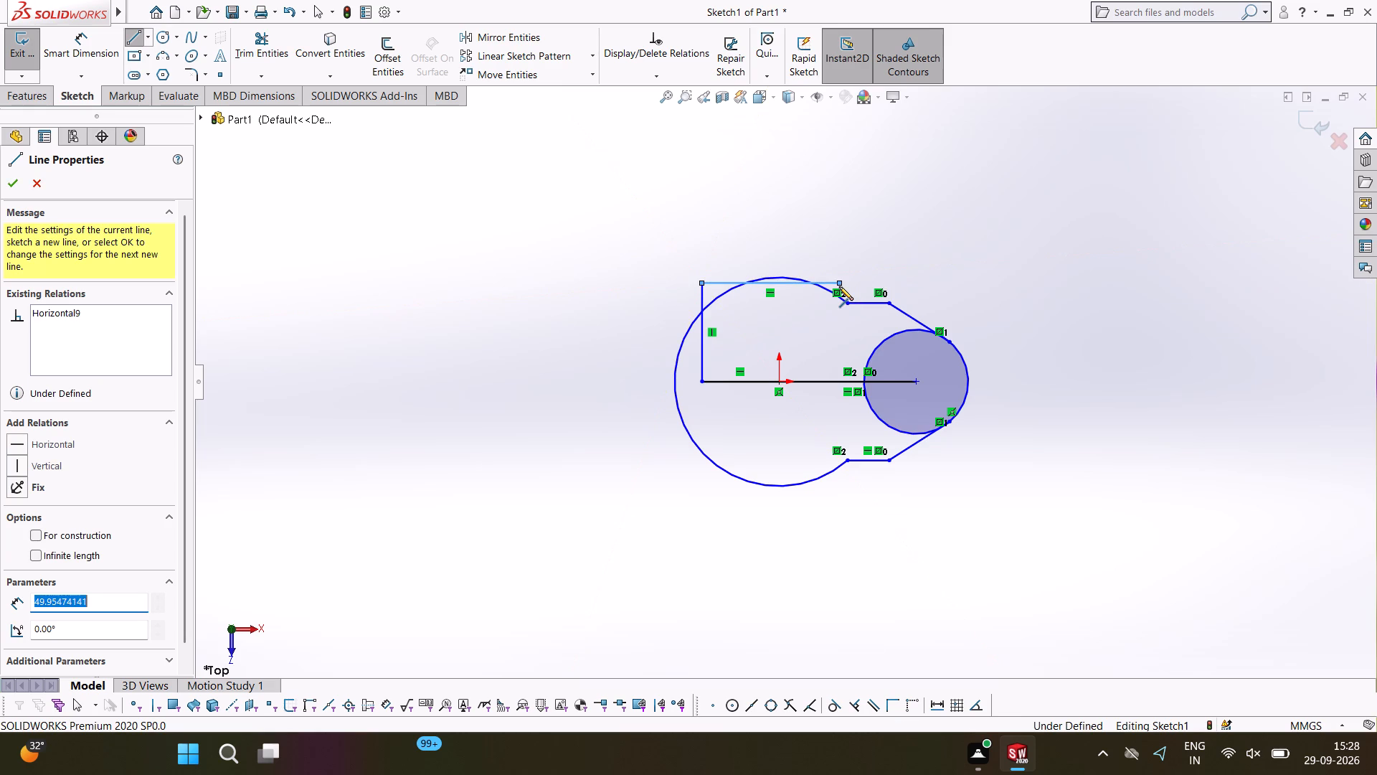
{"action": "right_click", "coordinate": [839, 286]}
{"action": "left_click", "coordinate": [866, 291]}
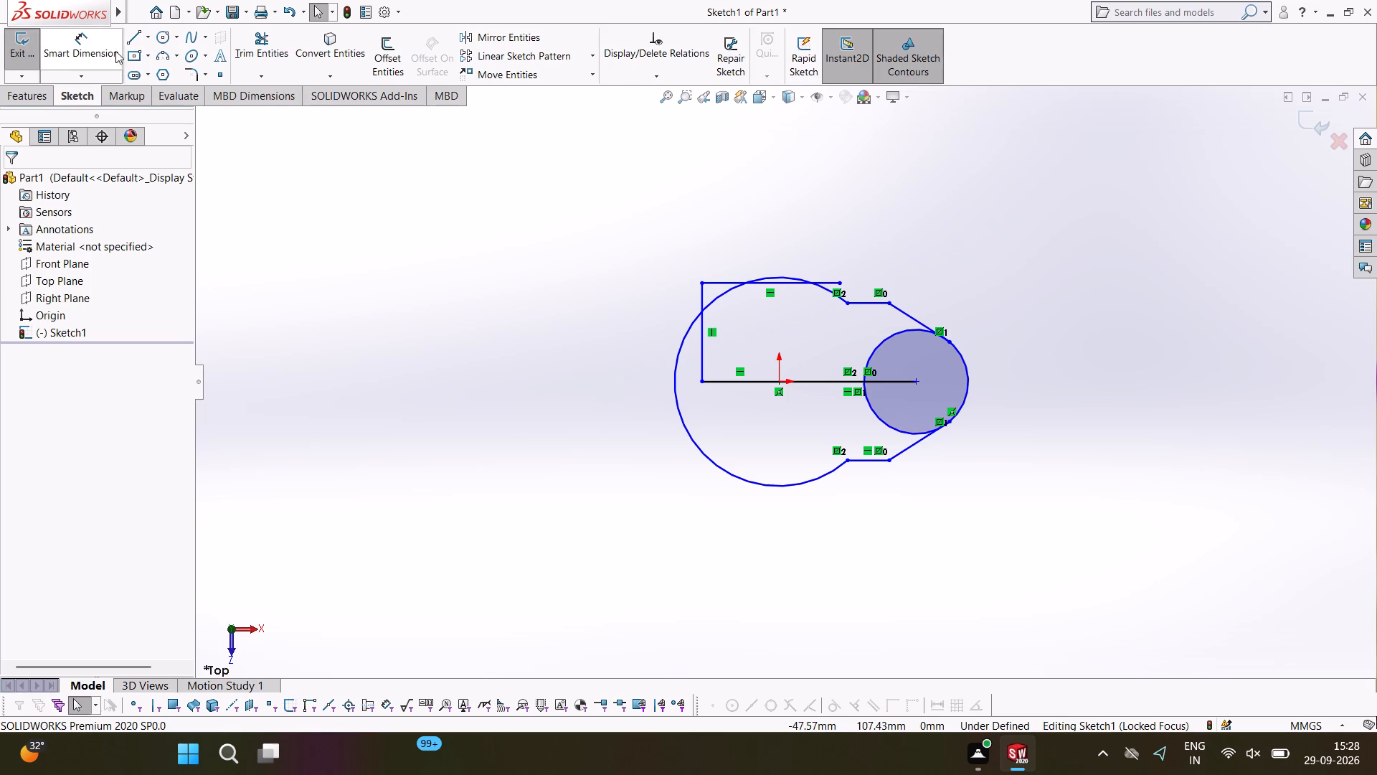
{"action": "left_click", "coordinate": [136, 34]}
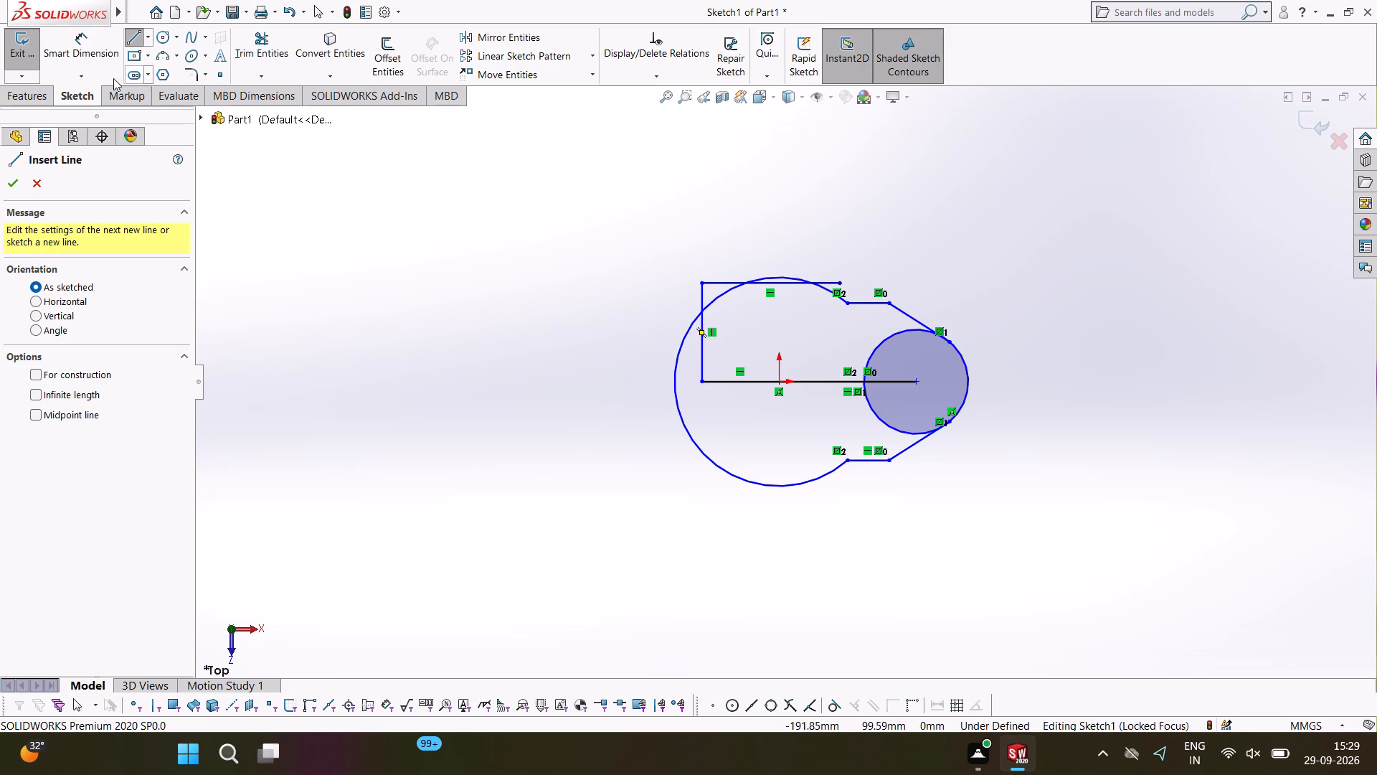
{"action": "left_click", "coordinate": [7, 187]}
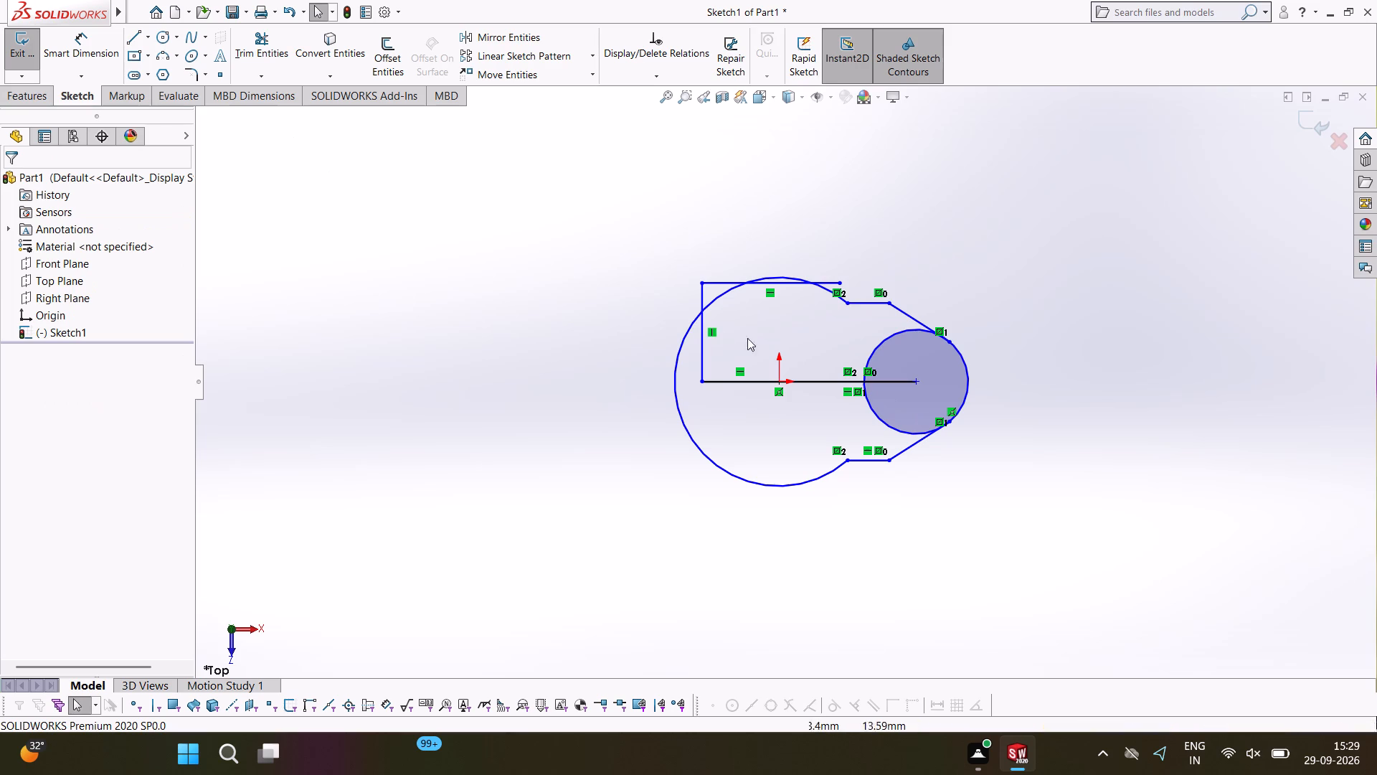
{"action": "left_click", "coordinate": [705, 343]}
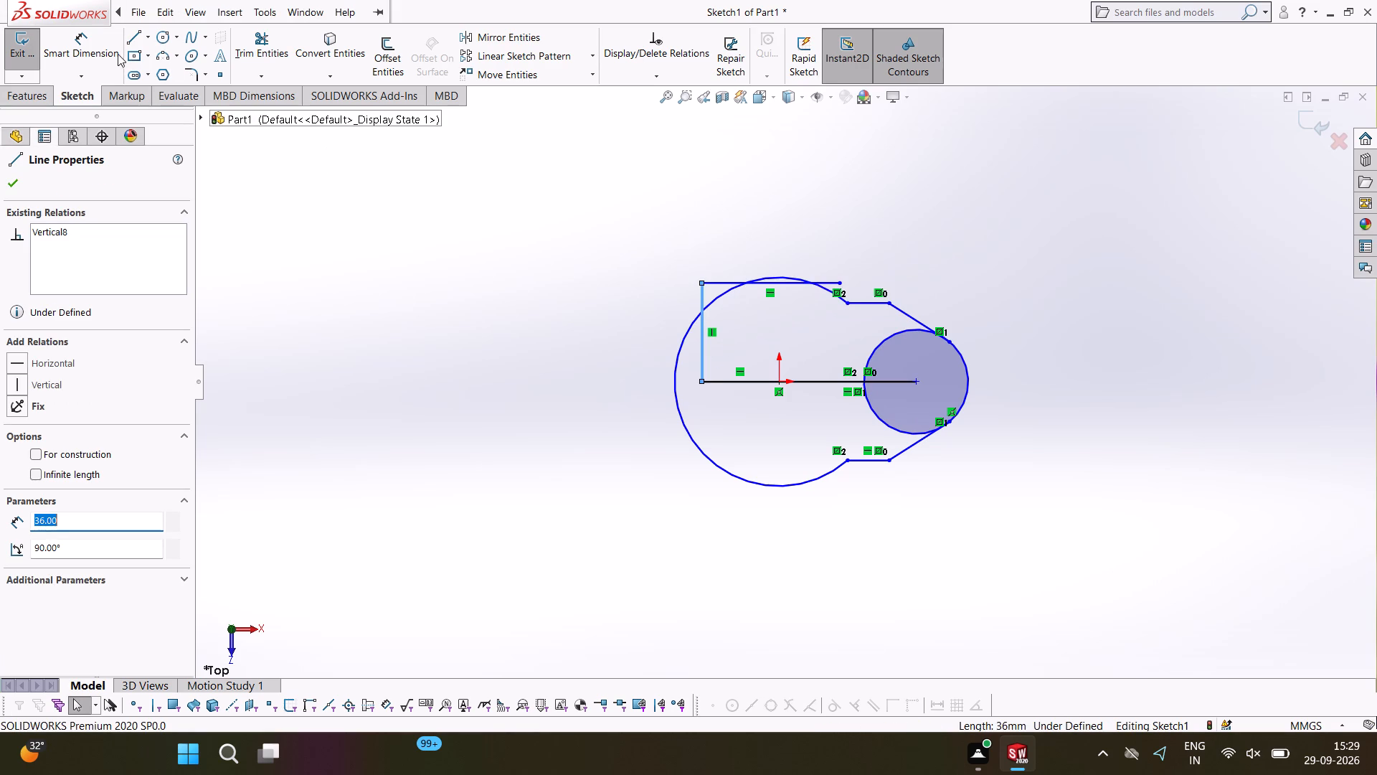
Sketch a 28 mm vertical line straight down from the origin.
{"action": "left_click", "coordinate": [131, 39]}
{"action": "left_click", "coordinate": [776, 381]}
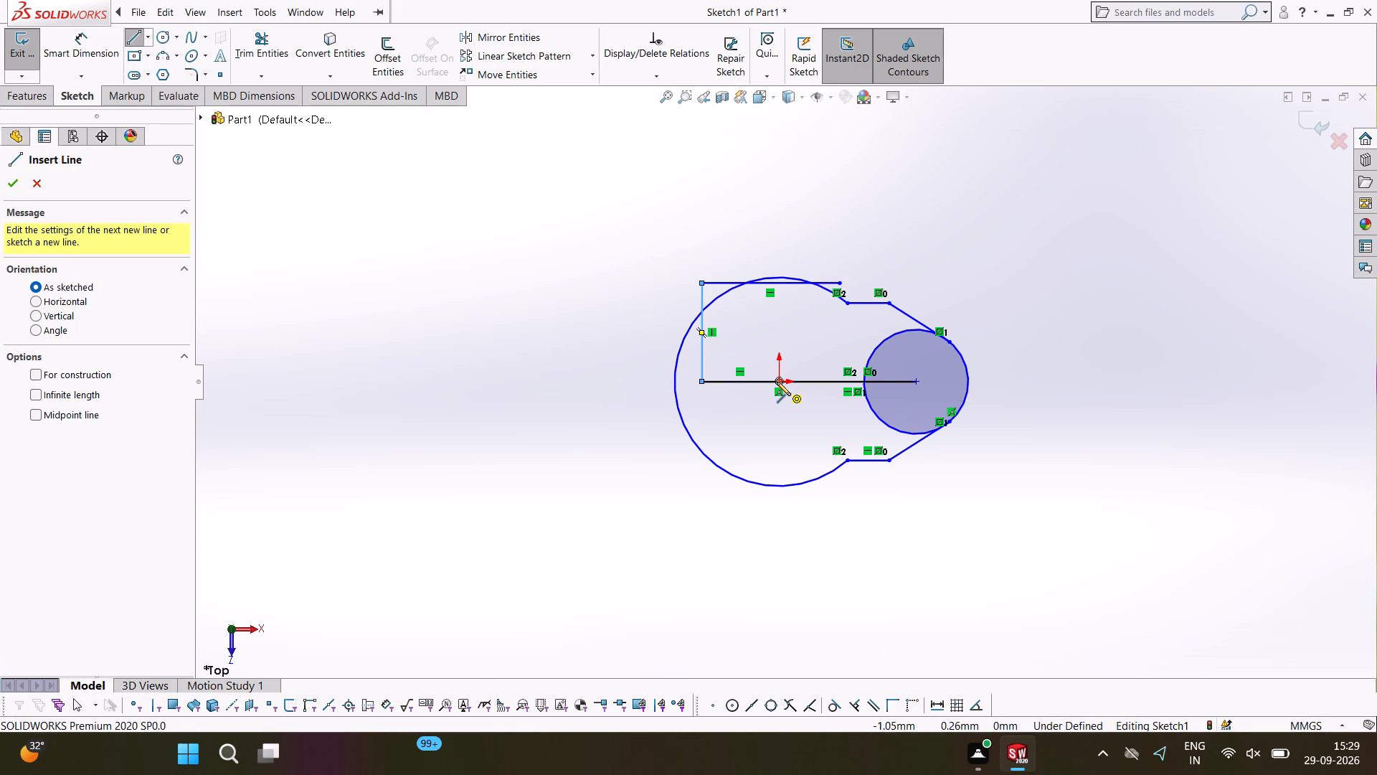
{"action": "left_click", "coordinate": [778, 457]}
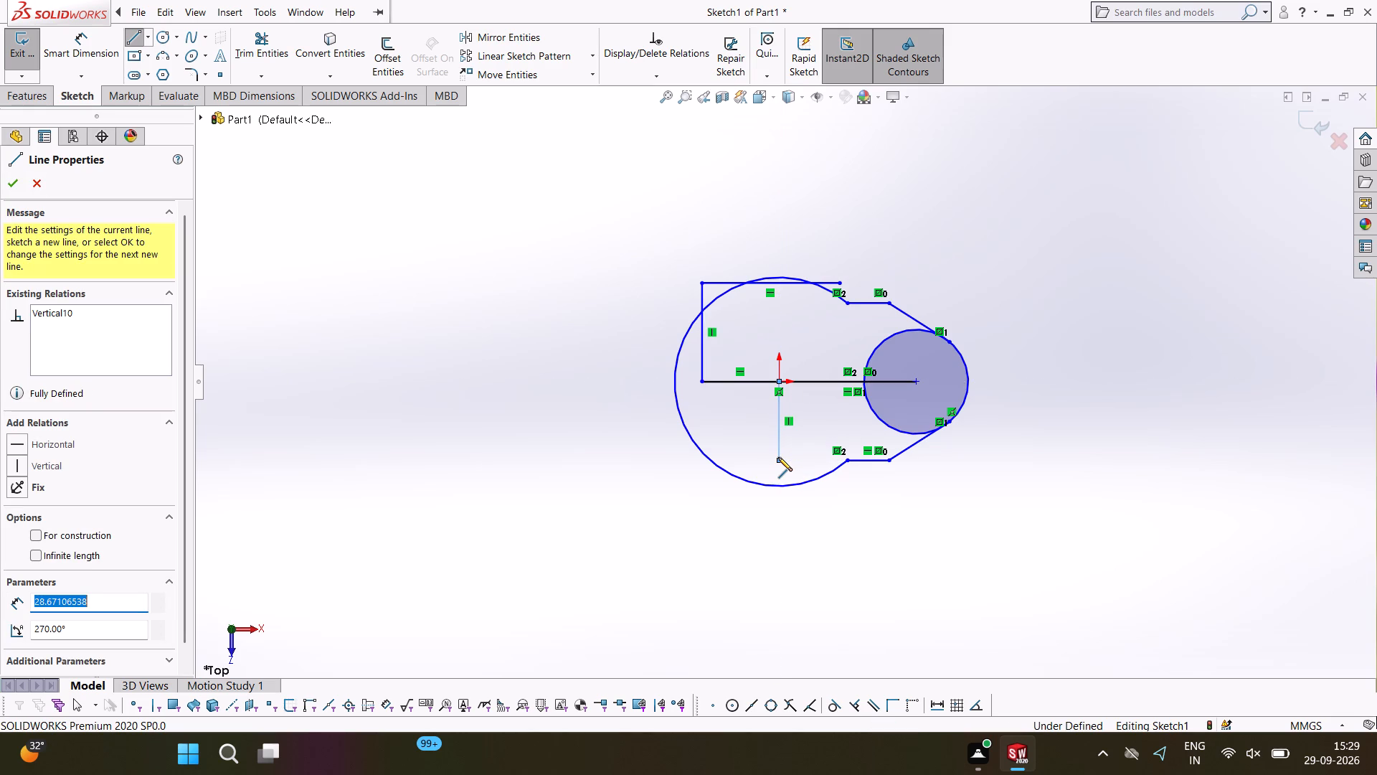
{"action": "type", "text": "28"}
{"action": "key", "text": "Return"}
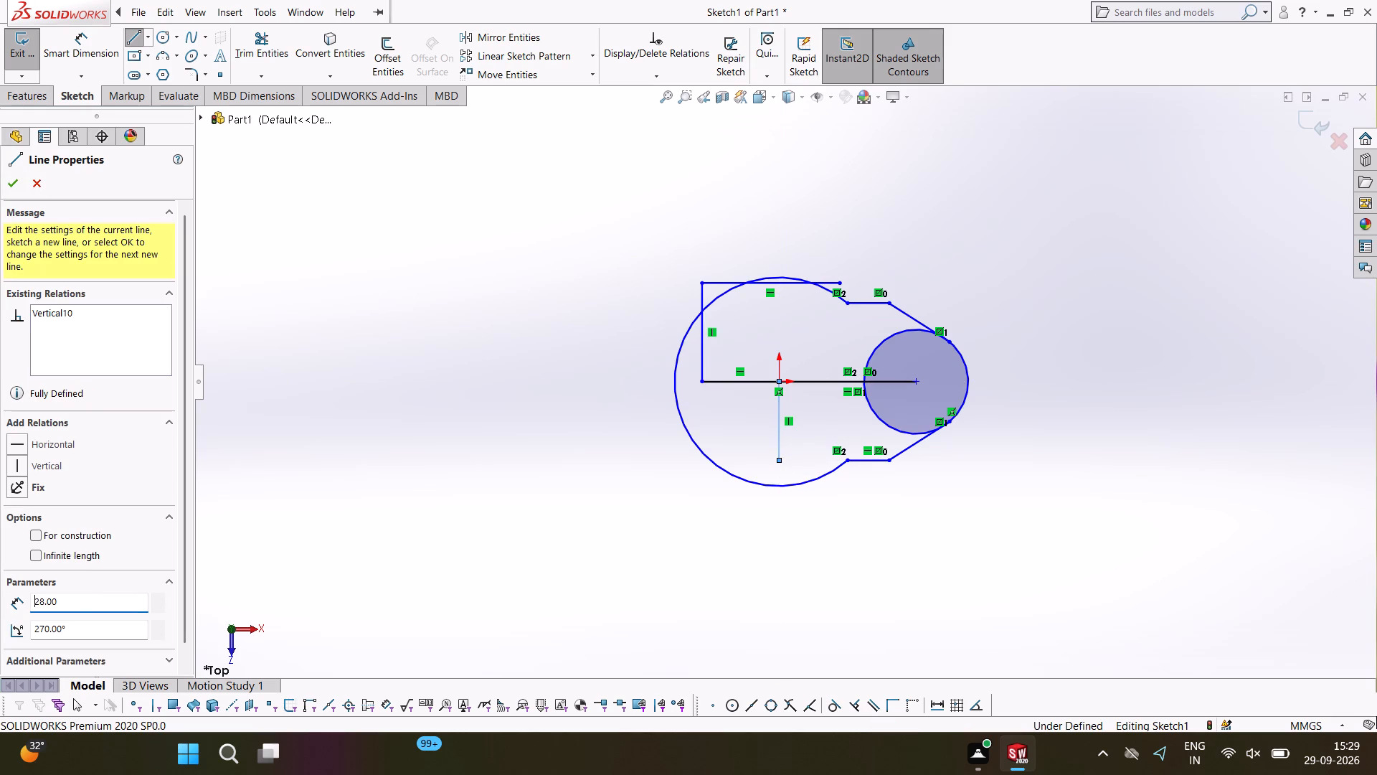
Sketch a 28 mm horizontal line from the lower end of the new vertical line, pointing away from the small circle.
{"action": "left_click", "coordinate": [719, 456]}
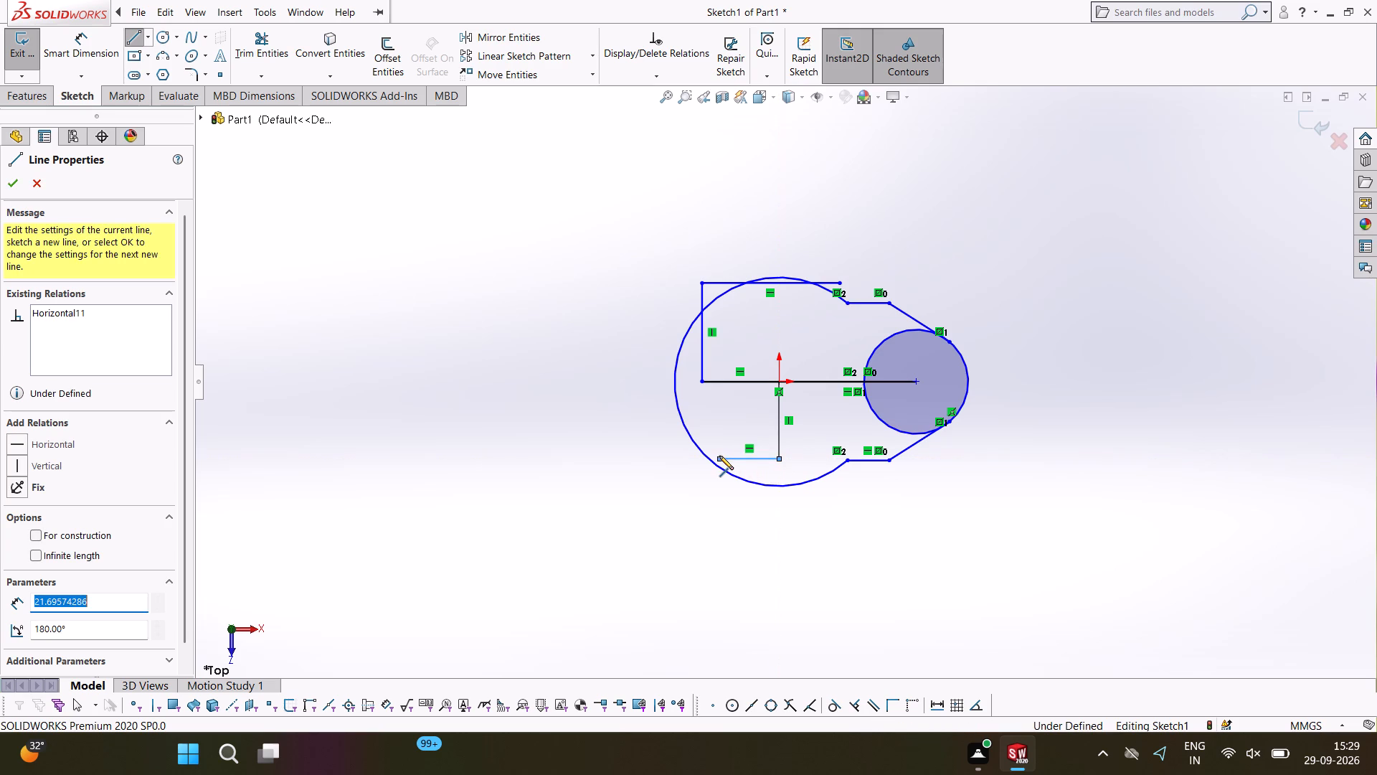
{"action": "right_click", "coordinate": [721, 456]}
{"action": "left_click", "coordinate": [754, 466]}
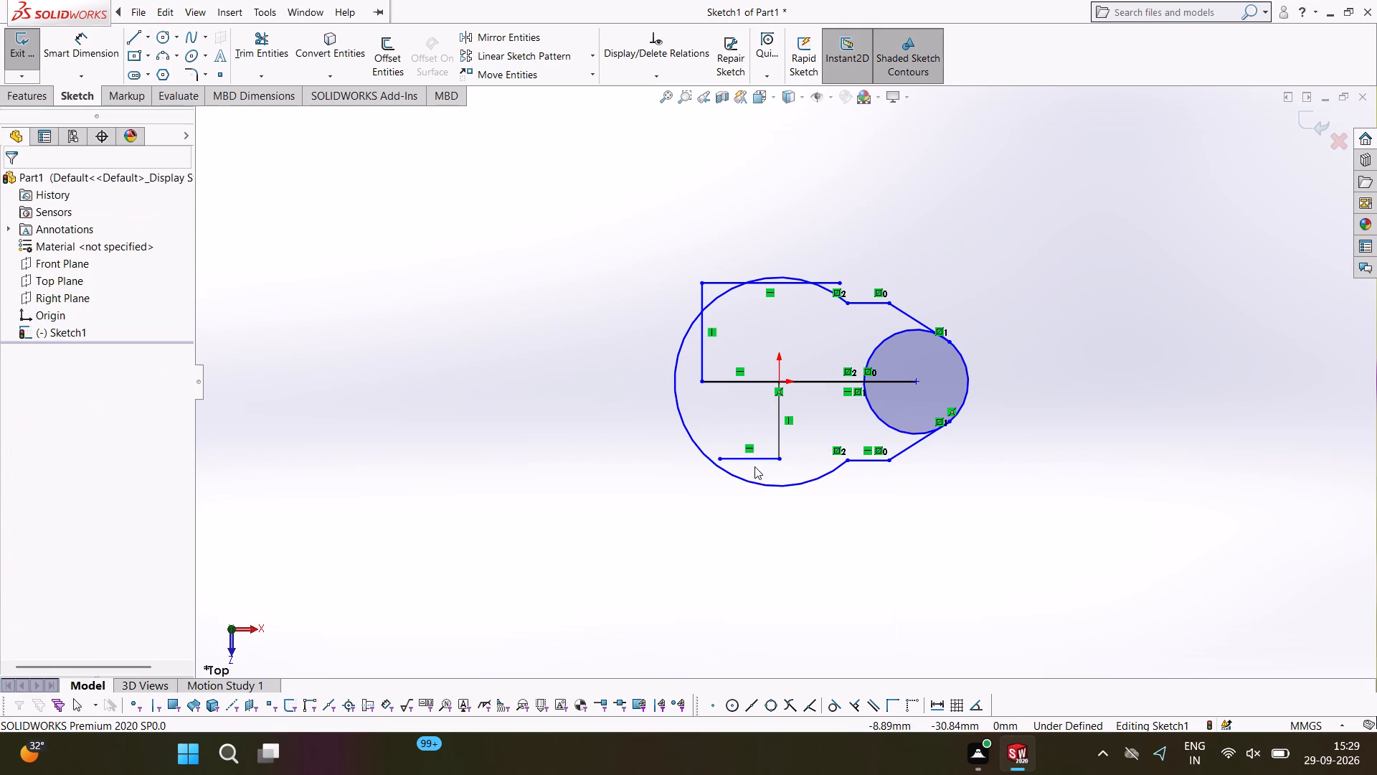
{"action": "left_click", "coordinate": [757, 461]}
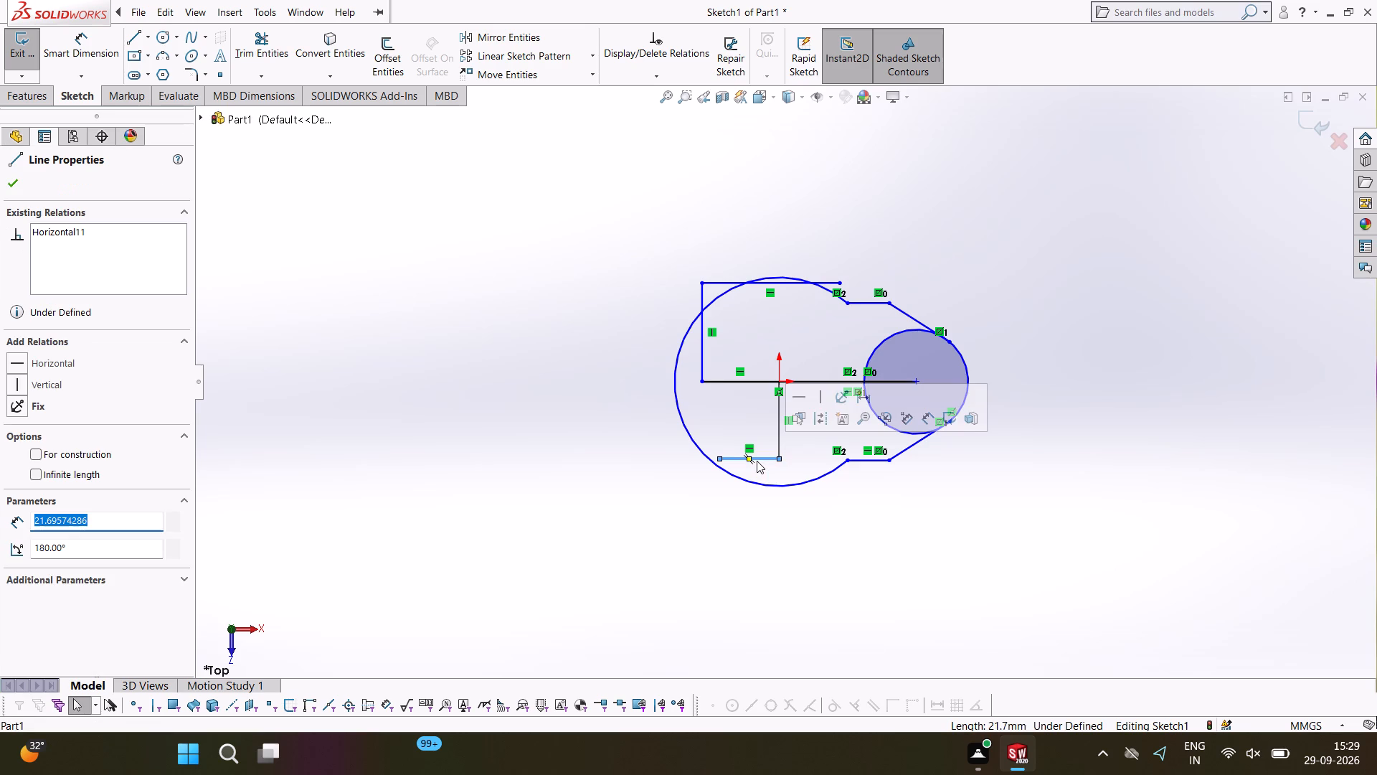
{"action": "type", "text": "28"}
{"action": "key", "text": "Return"}
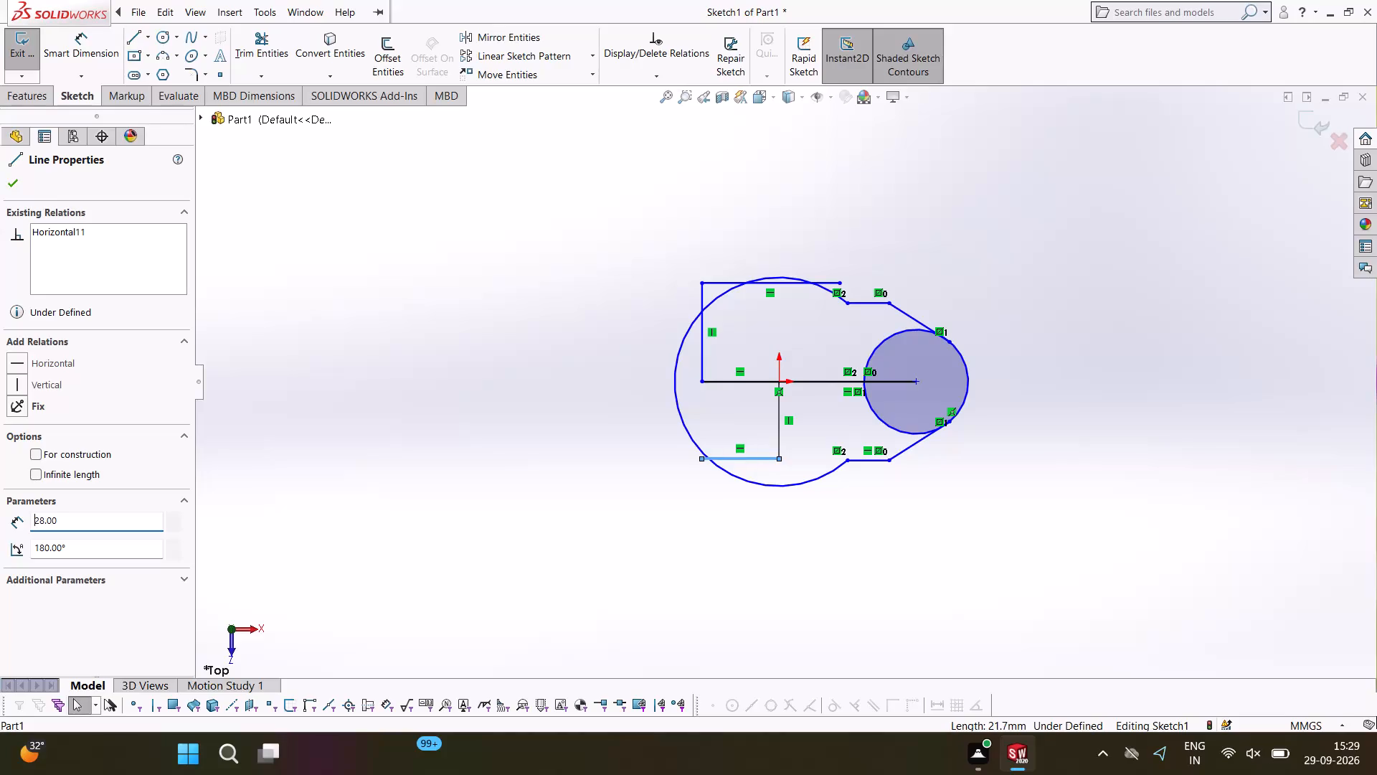
{"action": "right_click", "coordinate": [757, 461]}
{"action": "left_click", "coordinate": [399, 355]}
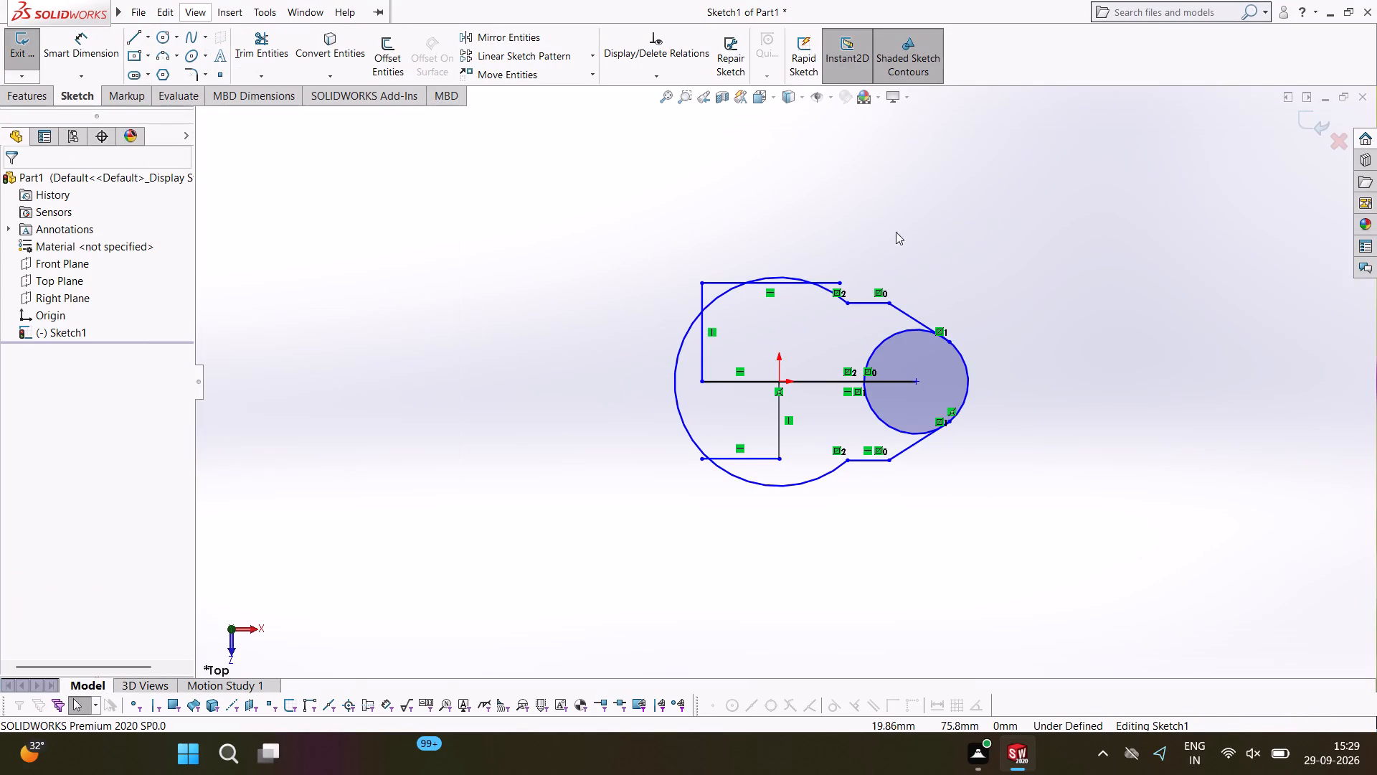
Trim away the large circle's arc opposite the small circle and its remaining lower arc below the new horizontal line.
{"action": "left_click", "coordinate": [250, 55]}
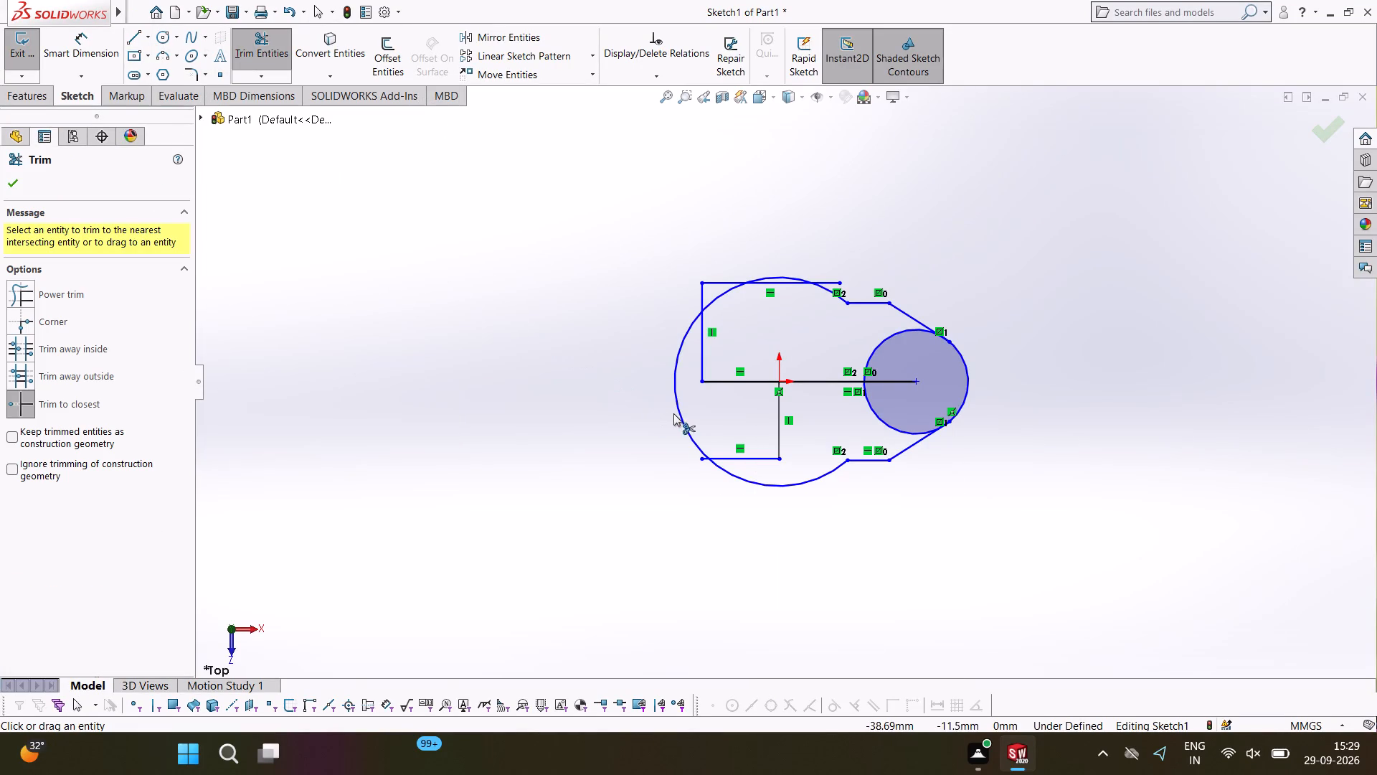
{"action": "left_click", "coordinate": [681, 410]}
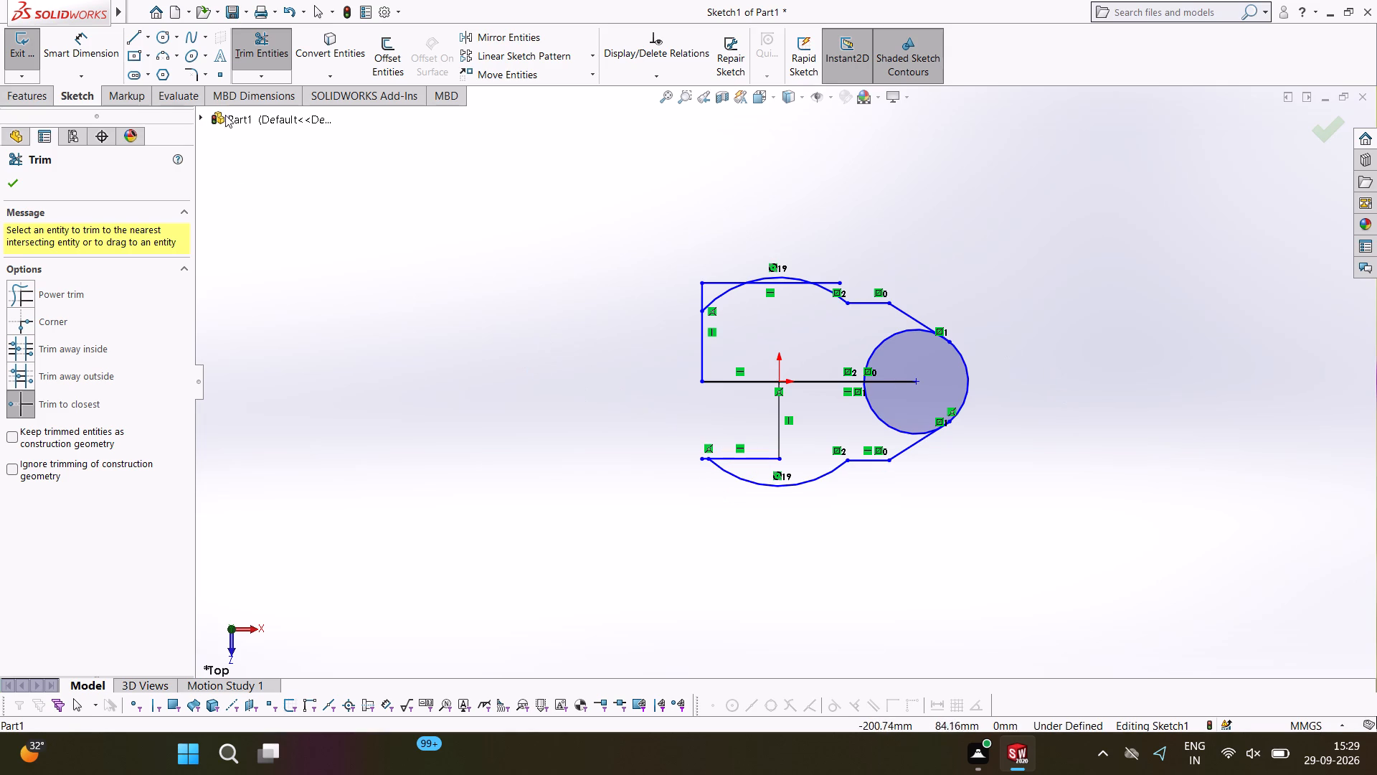
{"action": "left_click", "coordinate": [2, 178]}
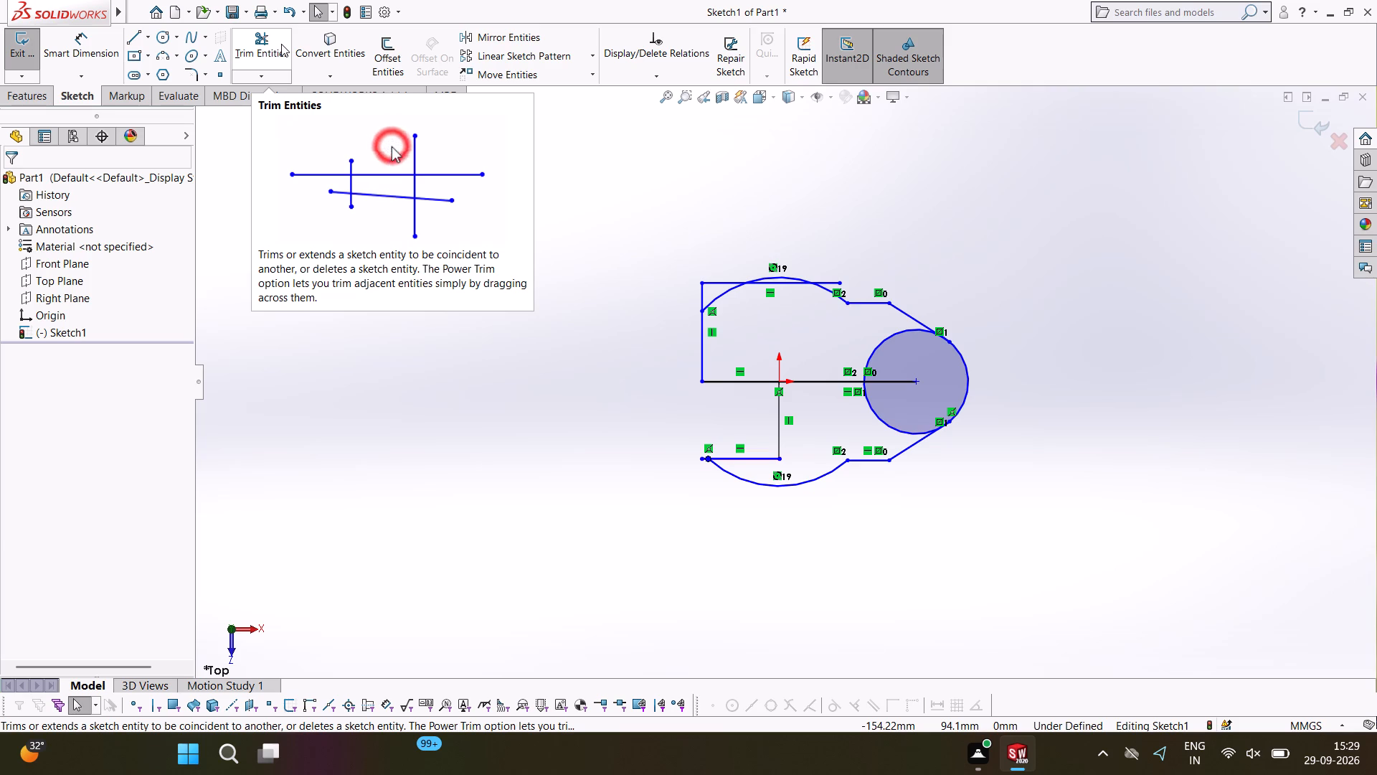
{"action": "left_click", "coordinate": [281, 44]}
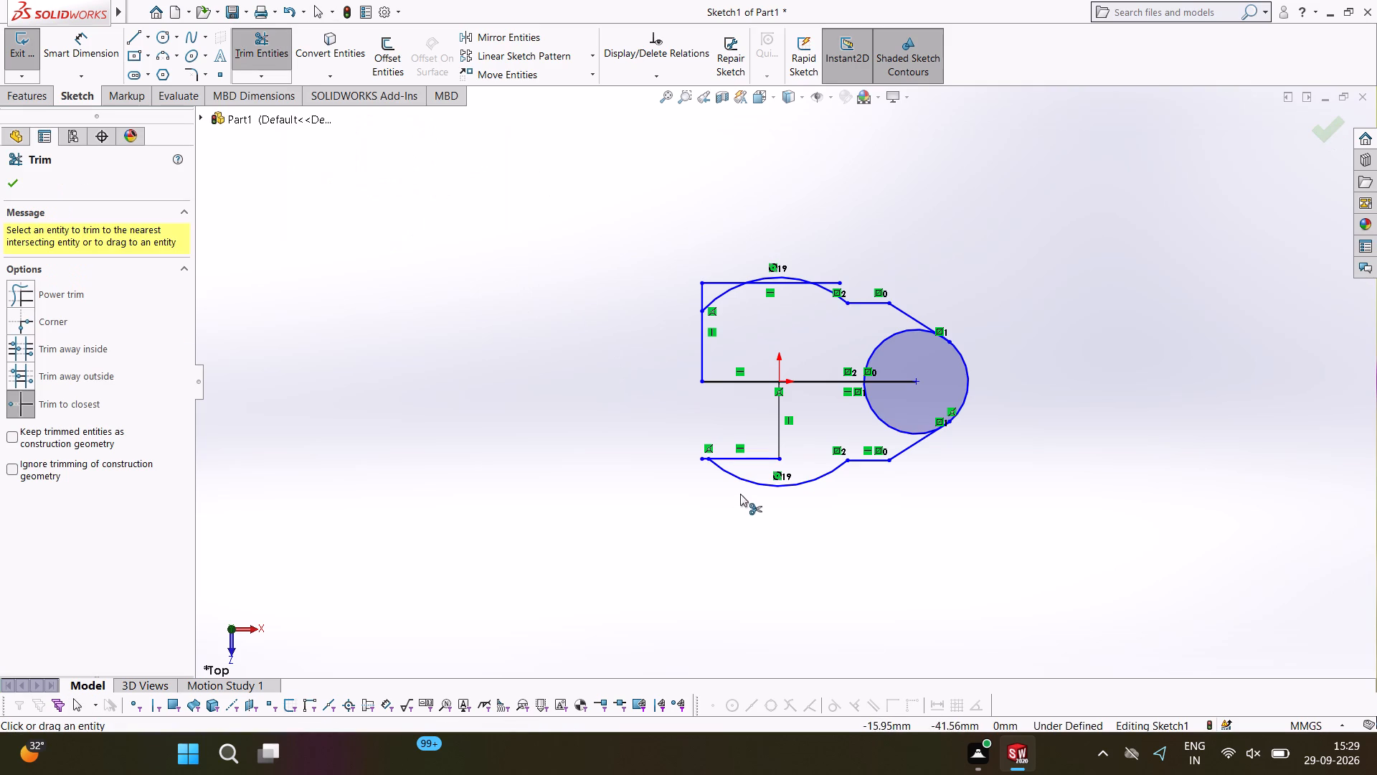
{"action": "left_click", "coordinate": [758, 484]}
{"action": "left_click", "coordinate": [15, 178]}
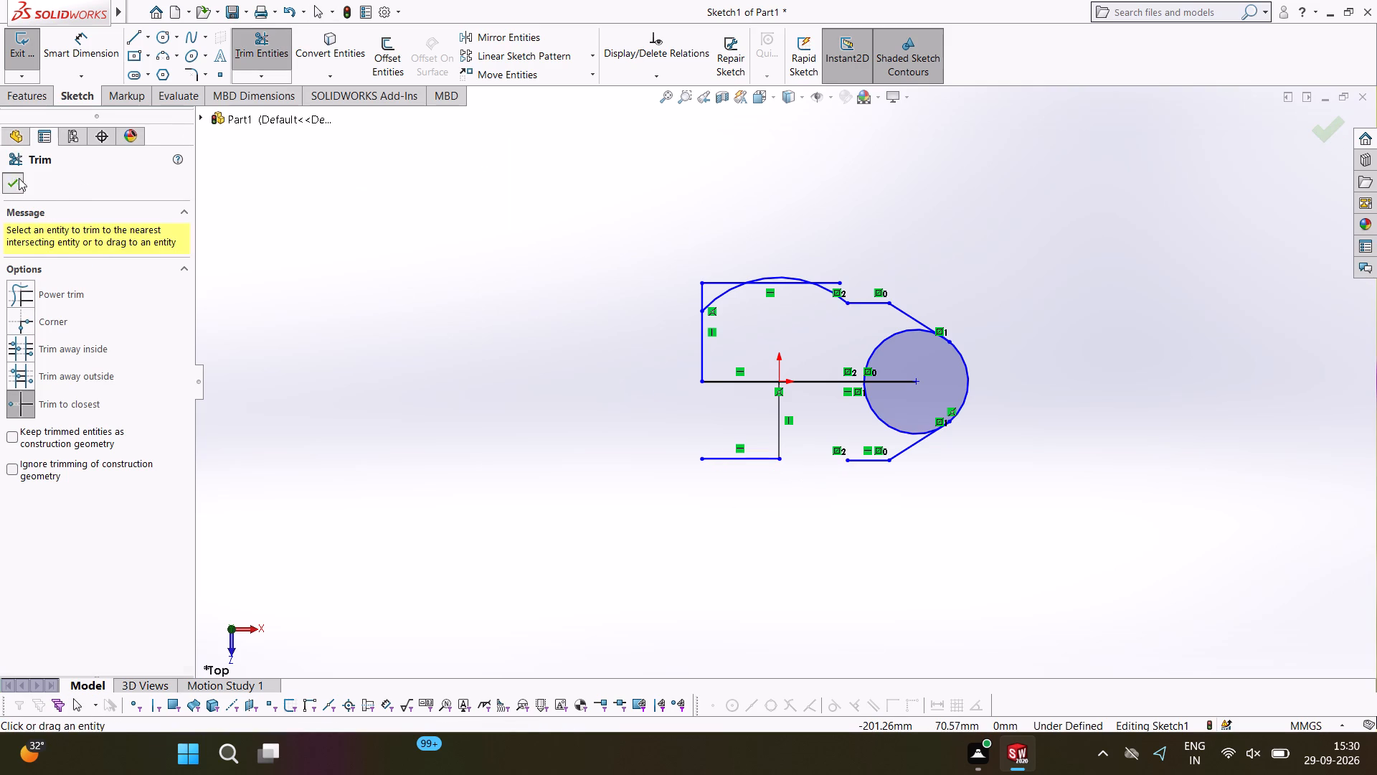
Sketch a circle of 10 mm radius centred on the free end of the lower 28 mm horizontal line.
{"action": "left_click", "coordinate": [159, 37]}
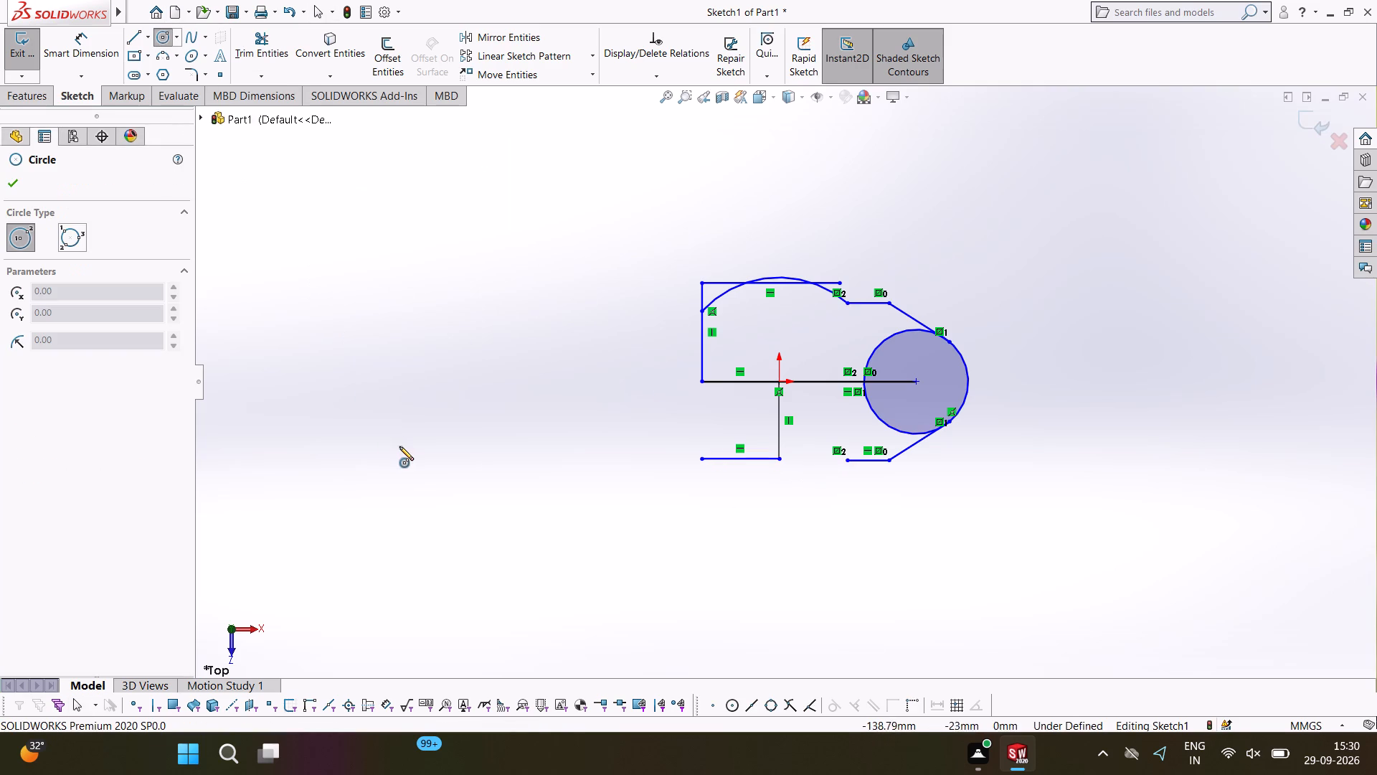
{"action": "left_click", "coordinate": [699, 459]}
{"action": "left_click", "coordinate": [663, 504]}
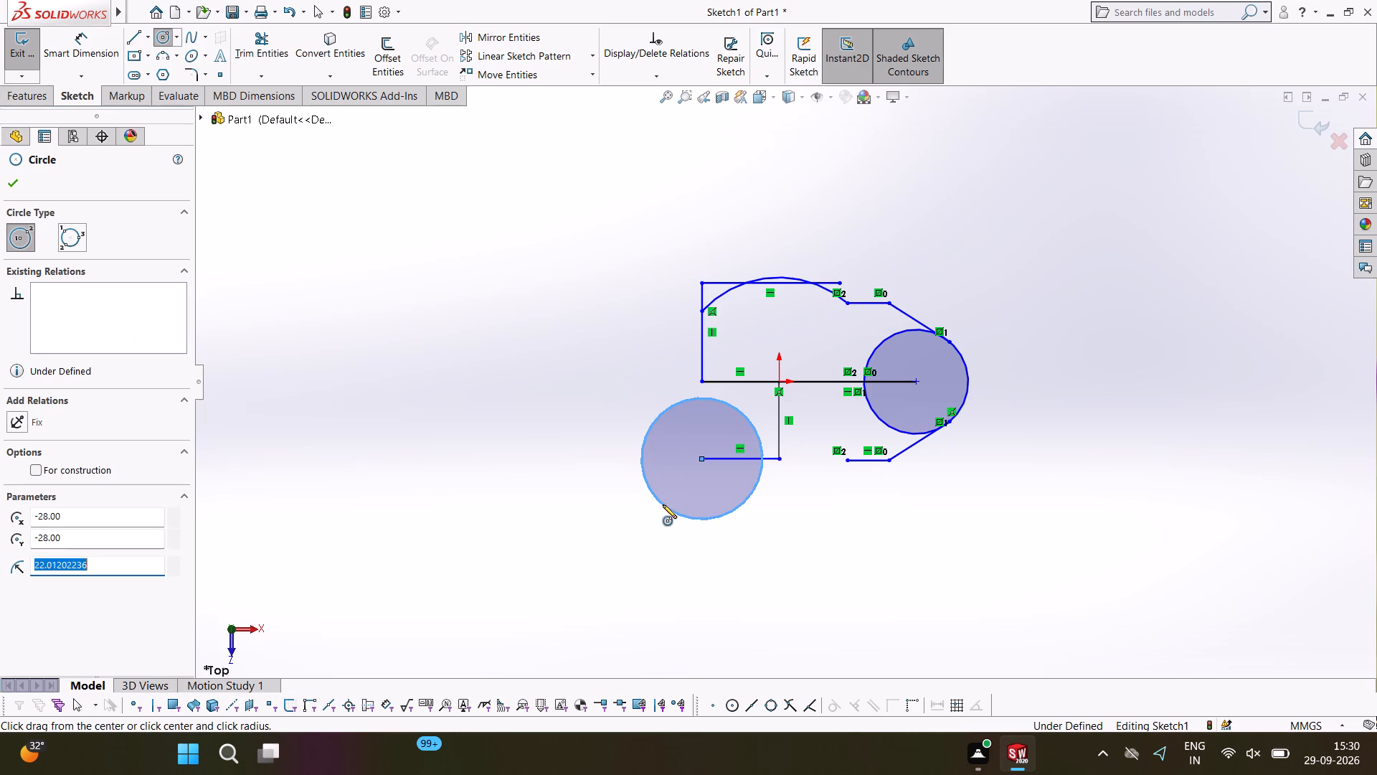
{"action": "type", "text": "10"}
{"action": "key", "text": "Return"}
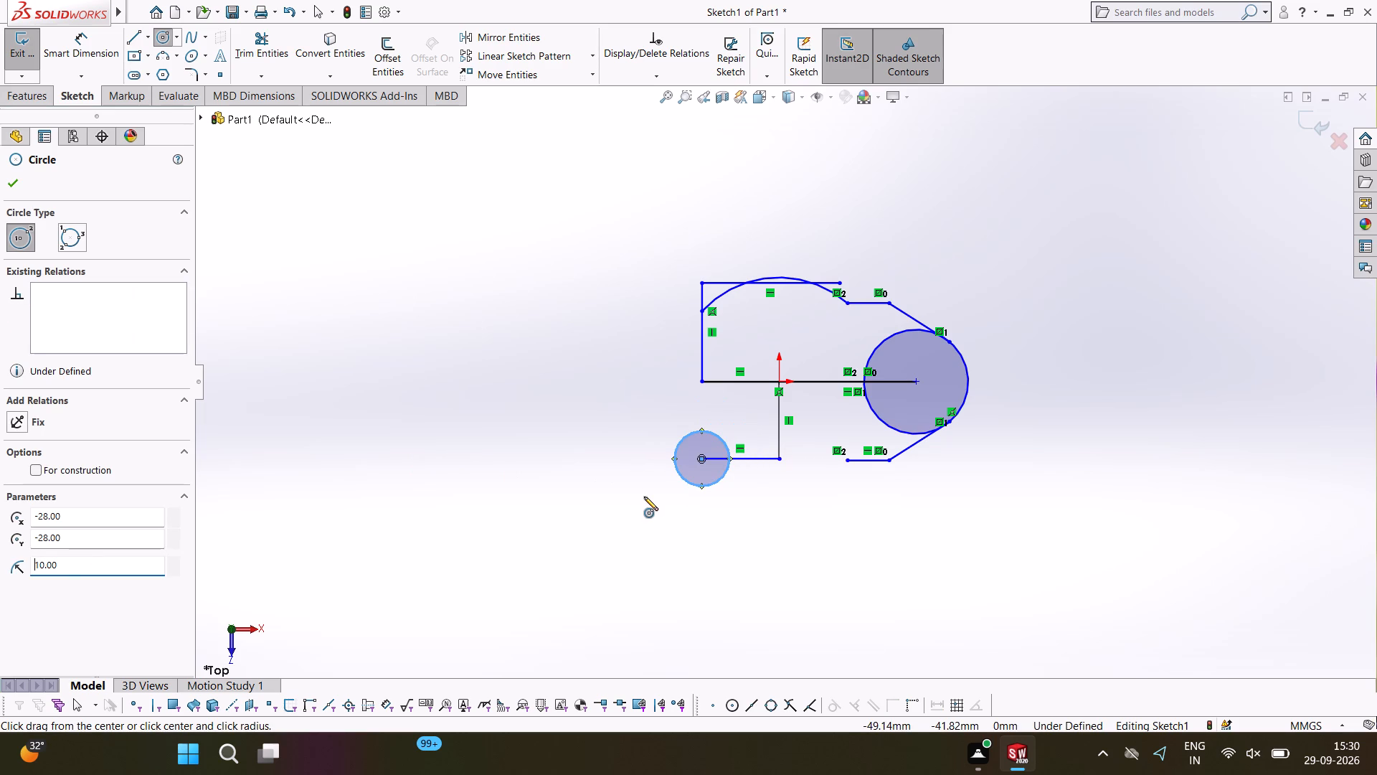
{"action": "left_click", "coordinate": [16, 189]}
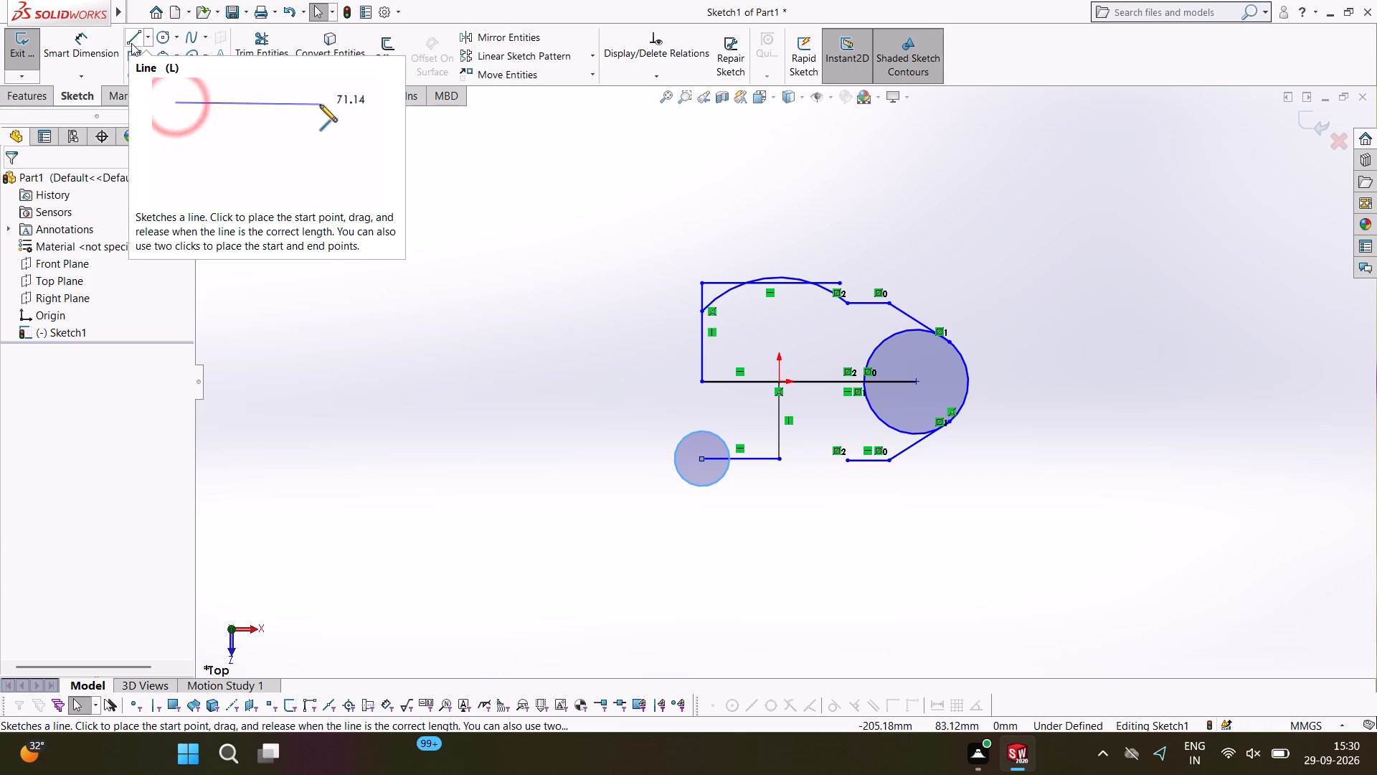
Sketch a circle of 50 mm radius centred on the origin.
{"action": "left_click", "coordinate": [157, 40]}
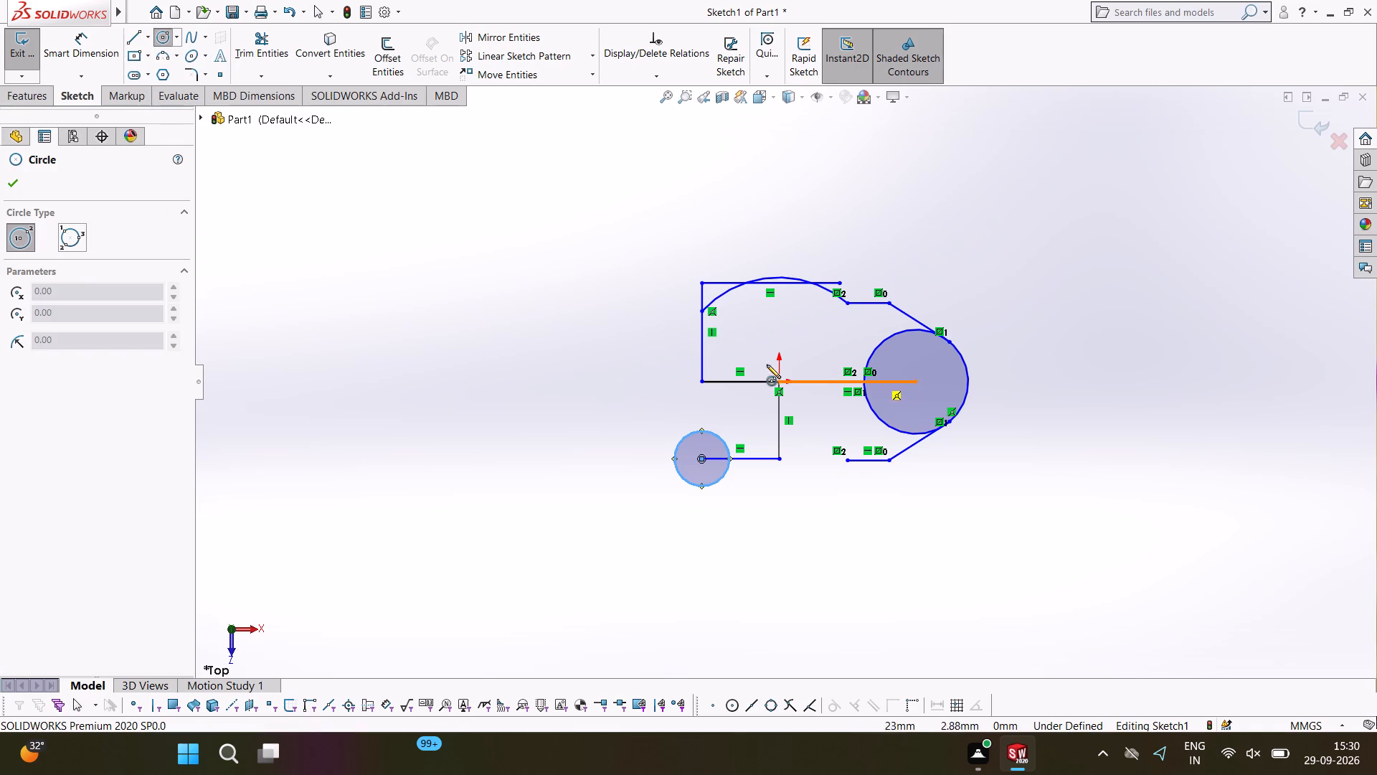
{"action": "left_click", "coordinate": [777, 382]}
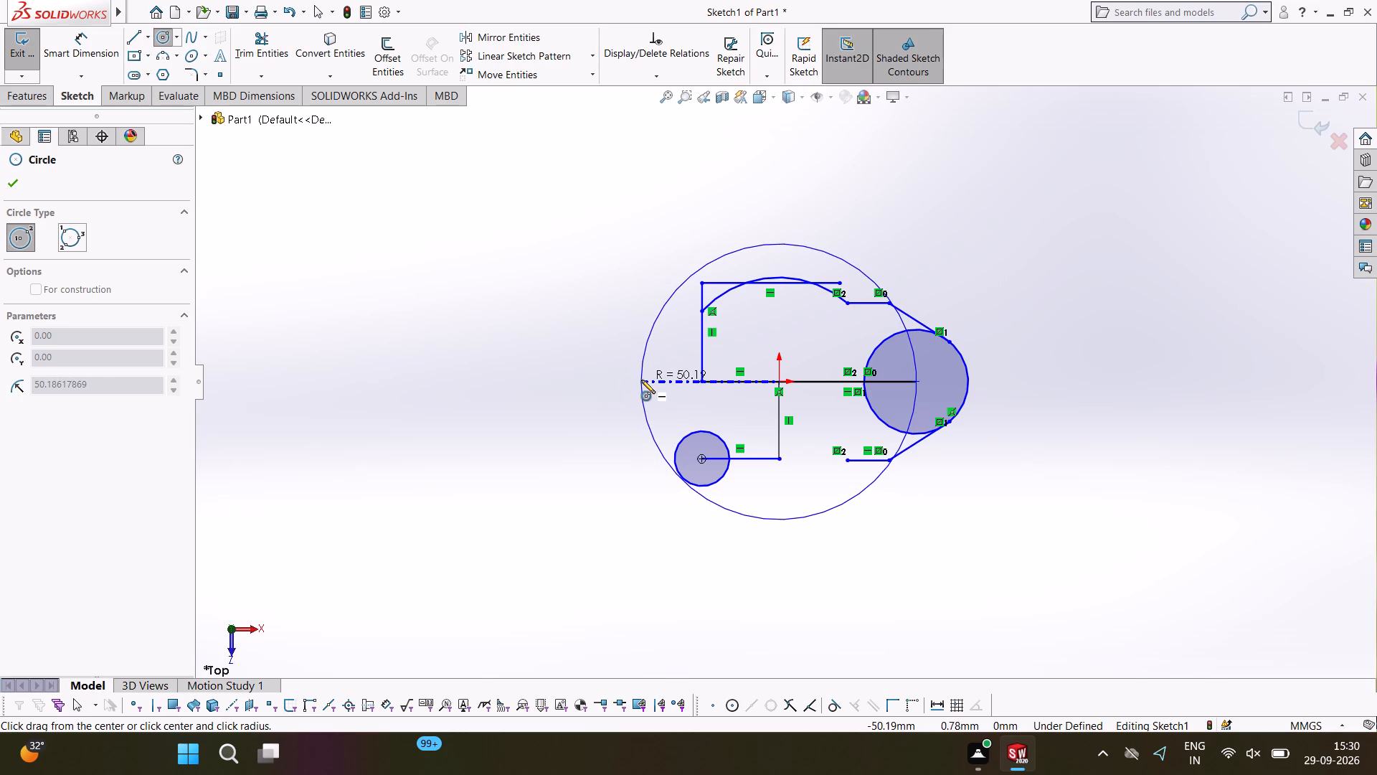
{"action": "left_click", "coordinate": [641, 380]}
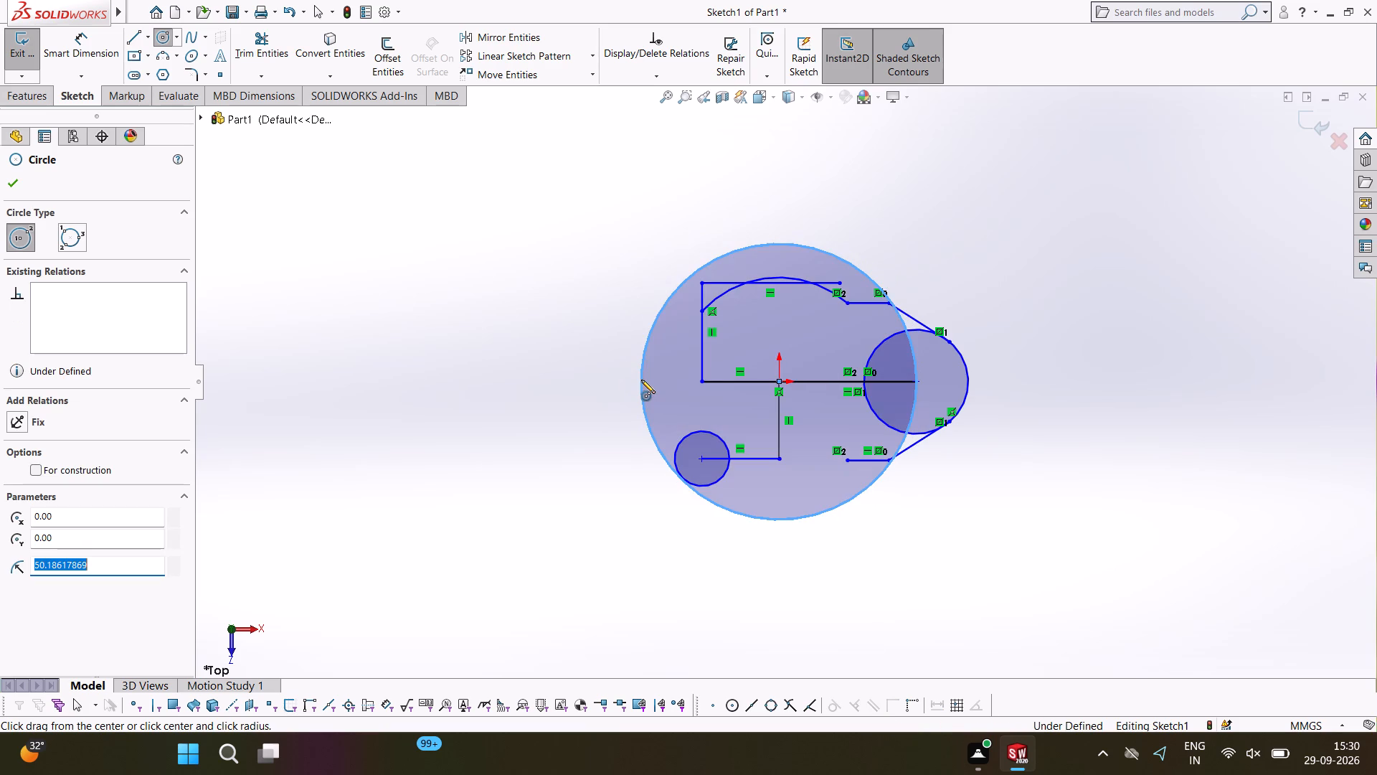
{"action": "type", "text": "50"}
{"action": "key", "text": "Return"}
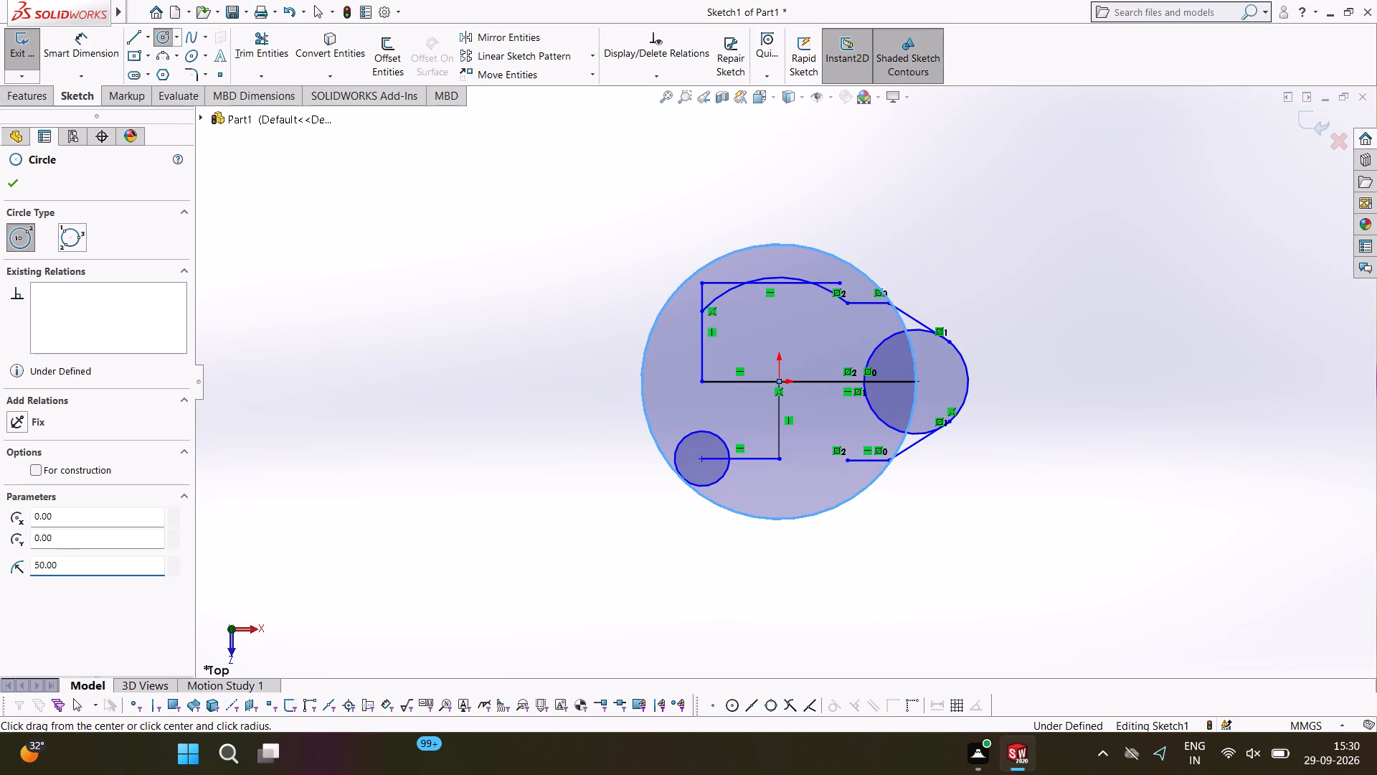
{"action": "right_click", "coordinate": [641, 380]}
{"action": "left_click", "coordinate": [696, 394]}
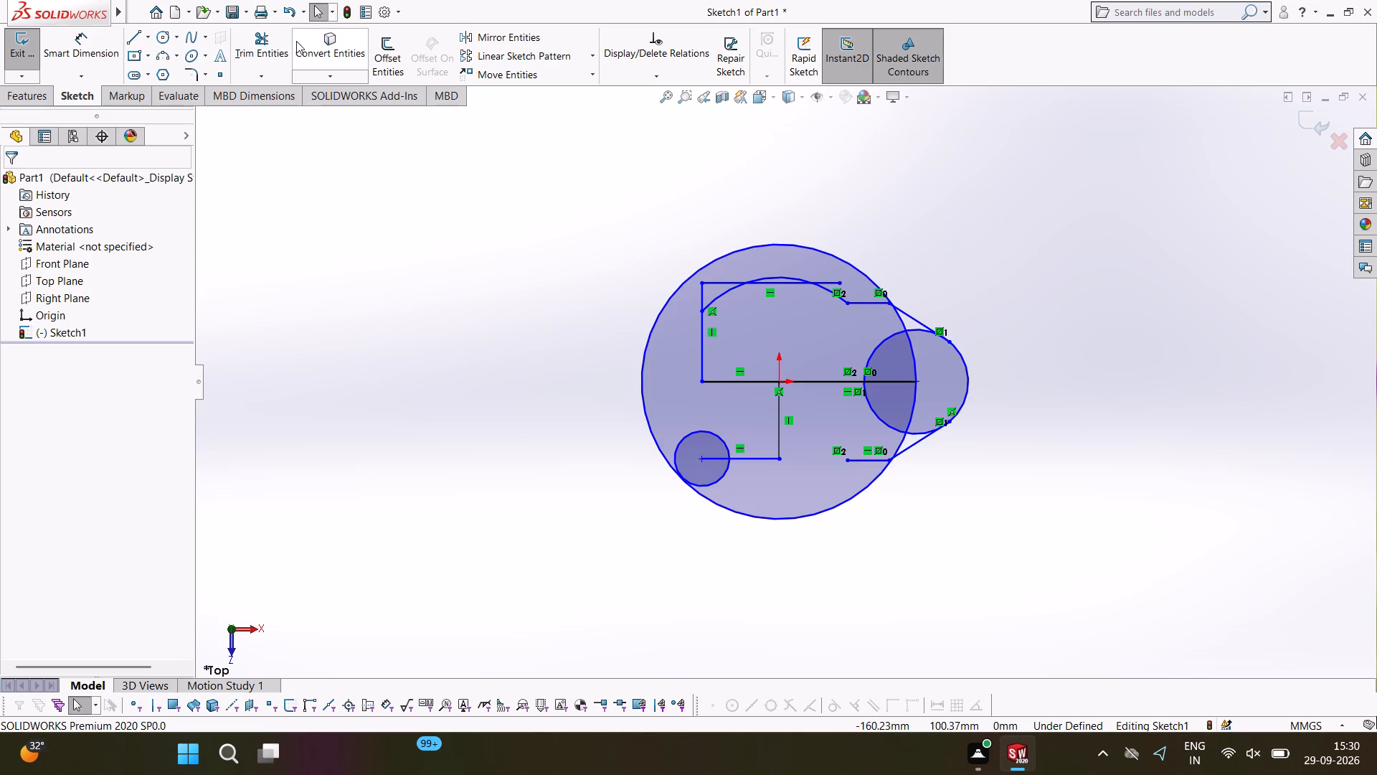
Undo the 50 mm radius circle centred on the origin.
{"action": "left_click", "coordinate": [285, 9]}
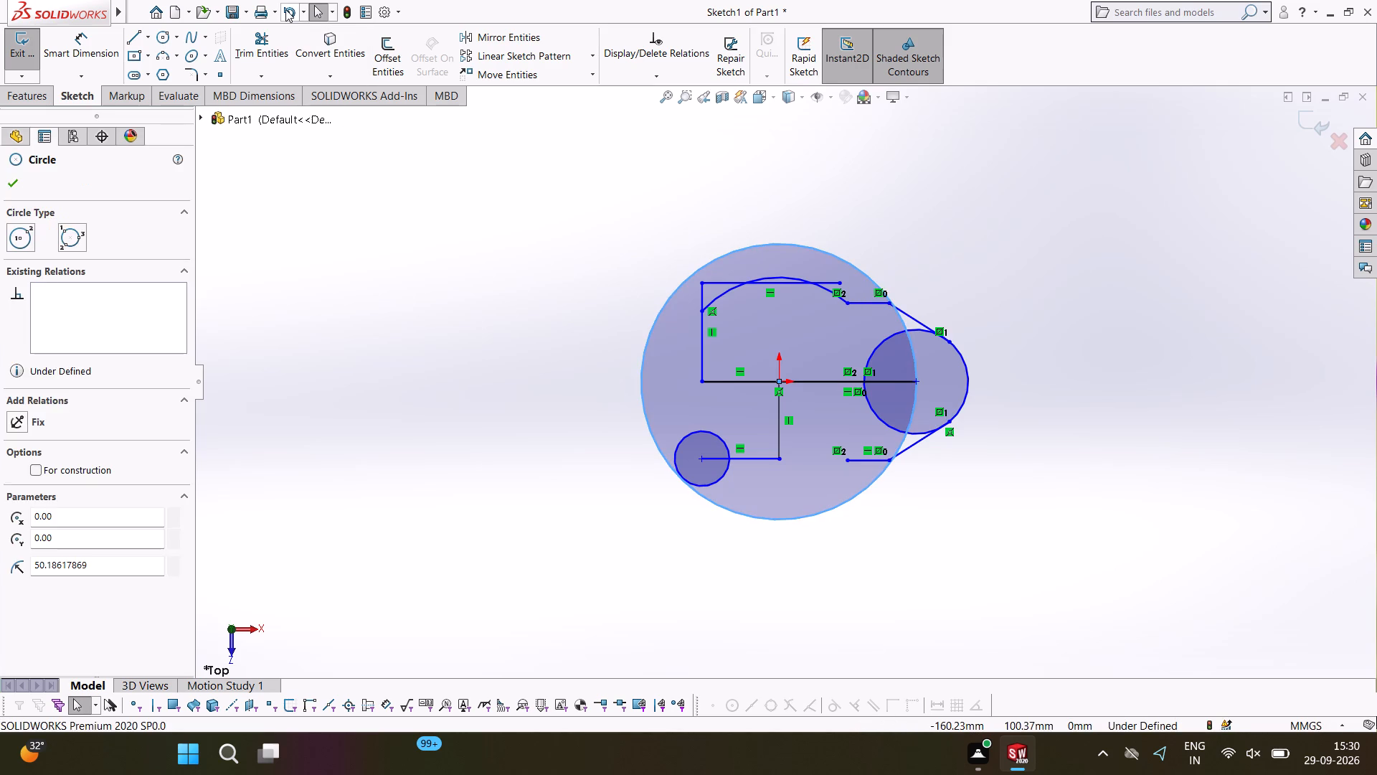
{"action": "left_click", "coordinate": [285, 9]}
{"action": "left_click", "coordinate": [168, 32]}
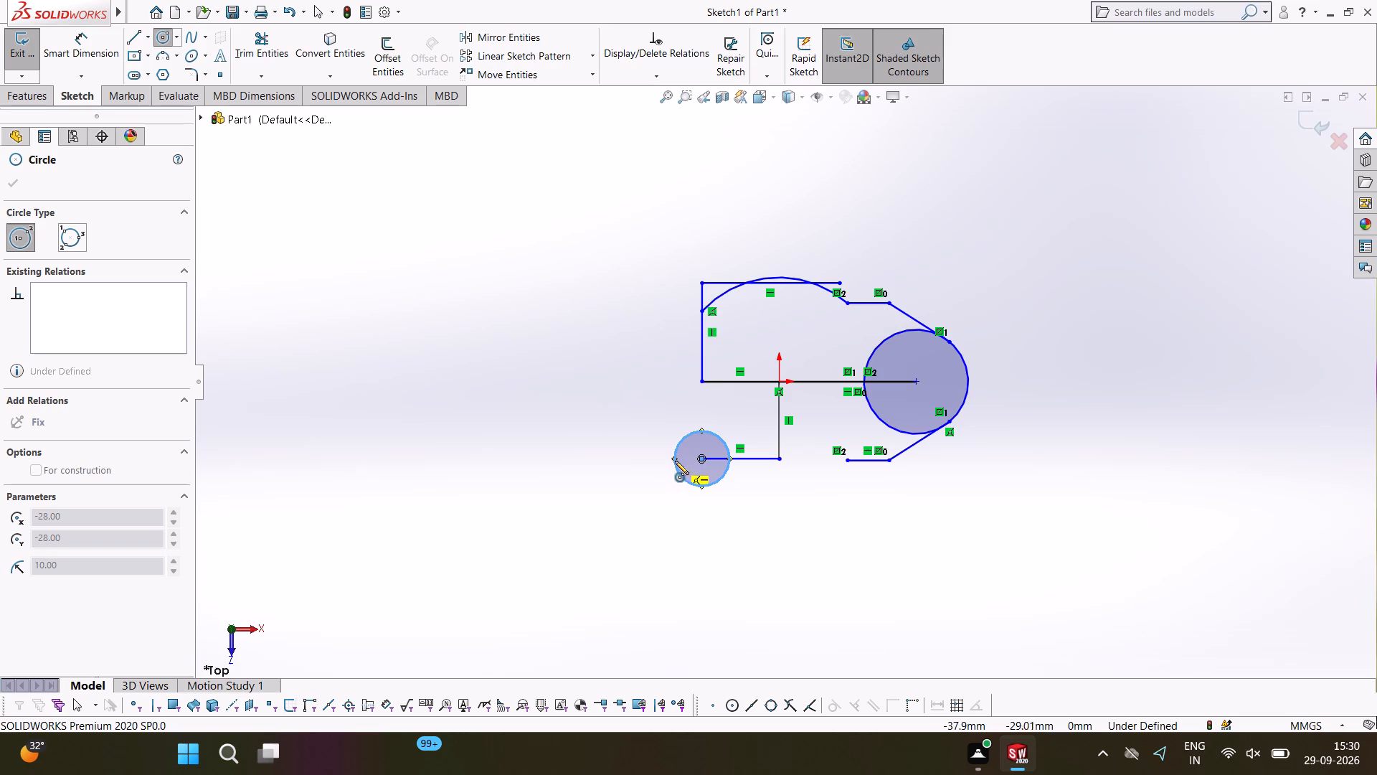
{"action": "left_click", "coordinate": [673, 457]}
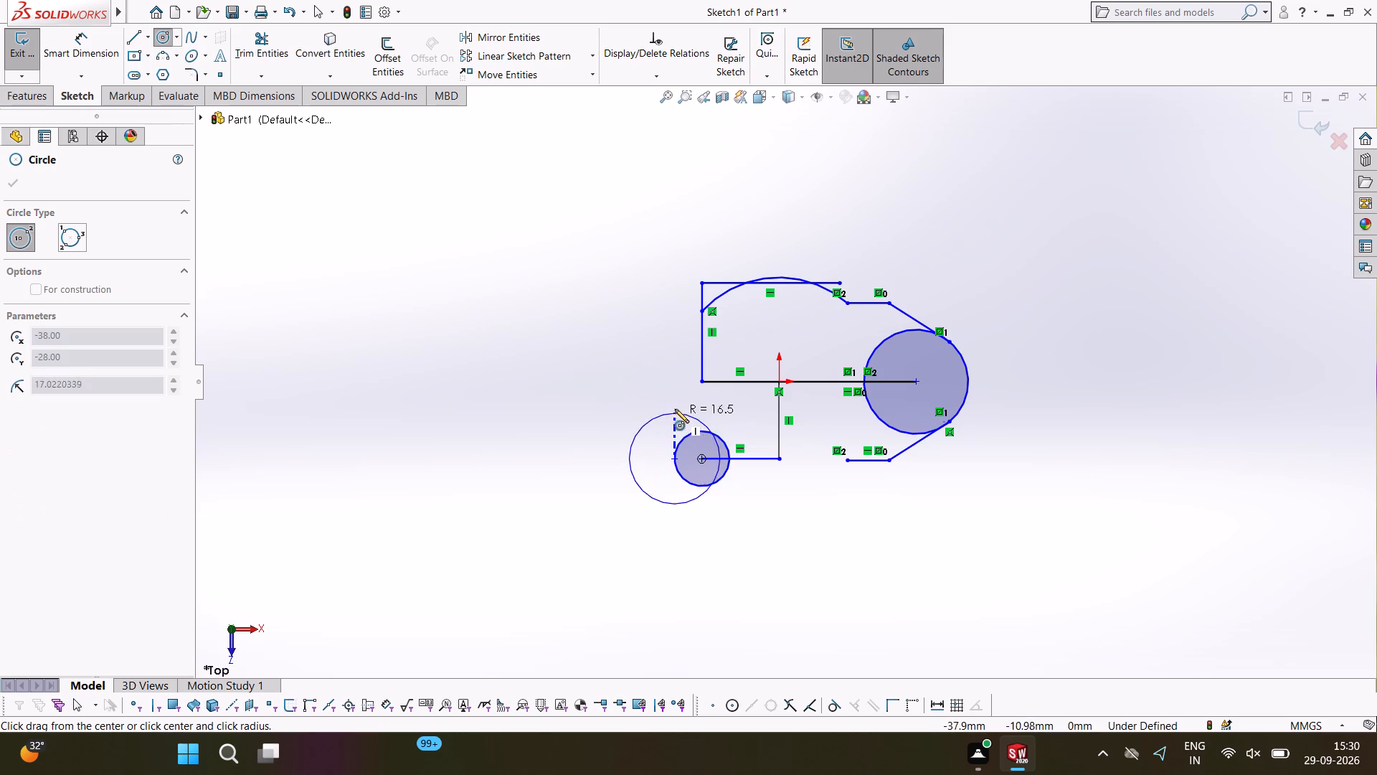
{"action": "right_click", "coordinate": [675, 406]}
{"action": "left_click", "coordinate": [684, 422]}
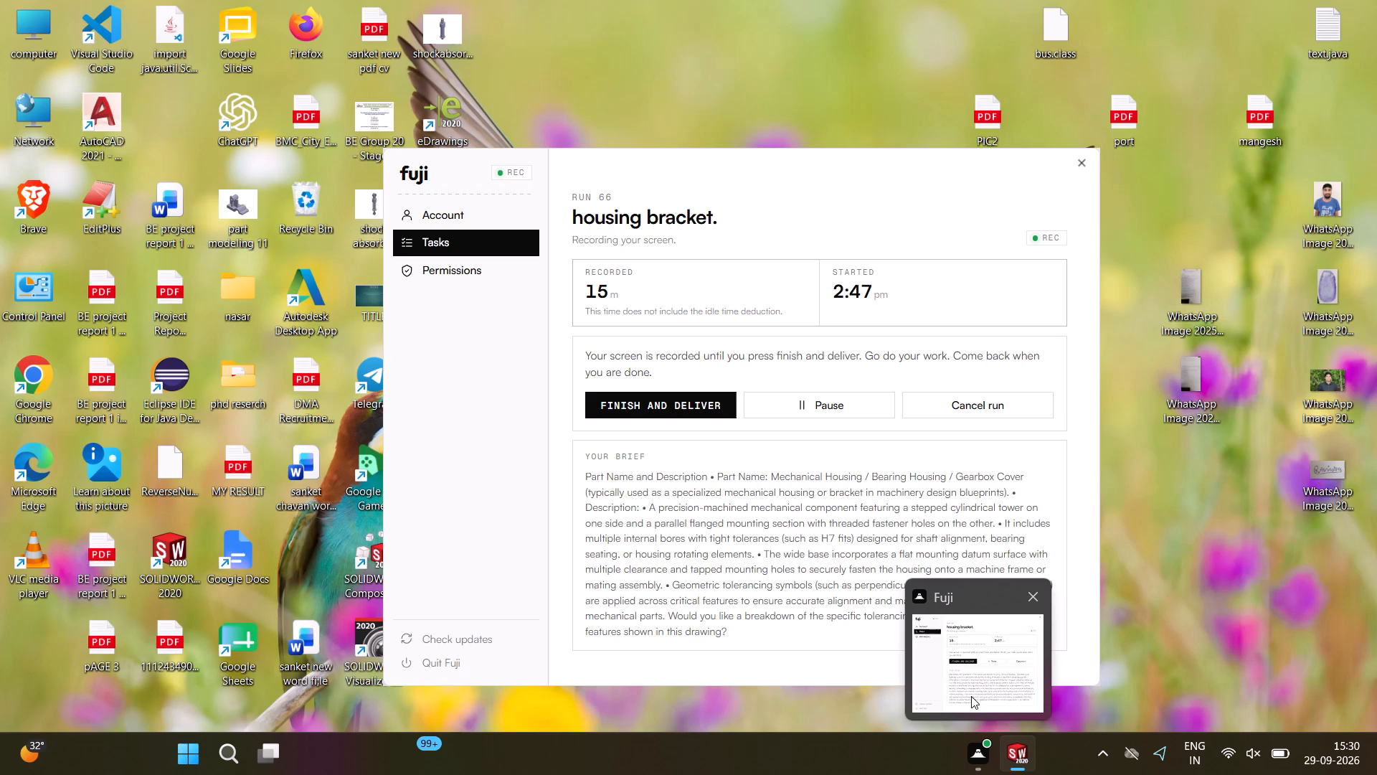
Sketch a vertical line about 20 mm long upward from the outer side point of the 10 mm radius corner circle.
{"action": "left_click", "coordinate": [137, 37]}
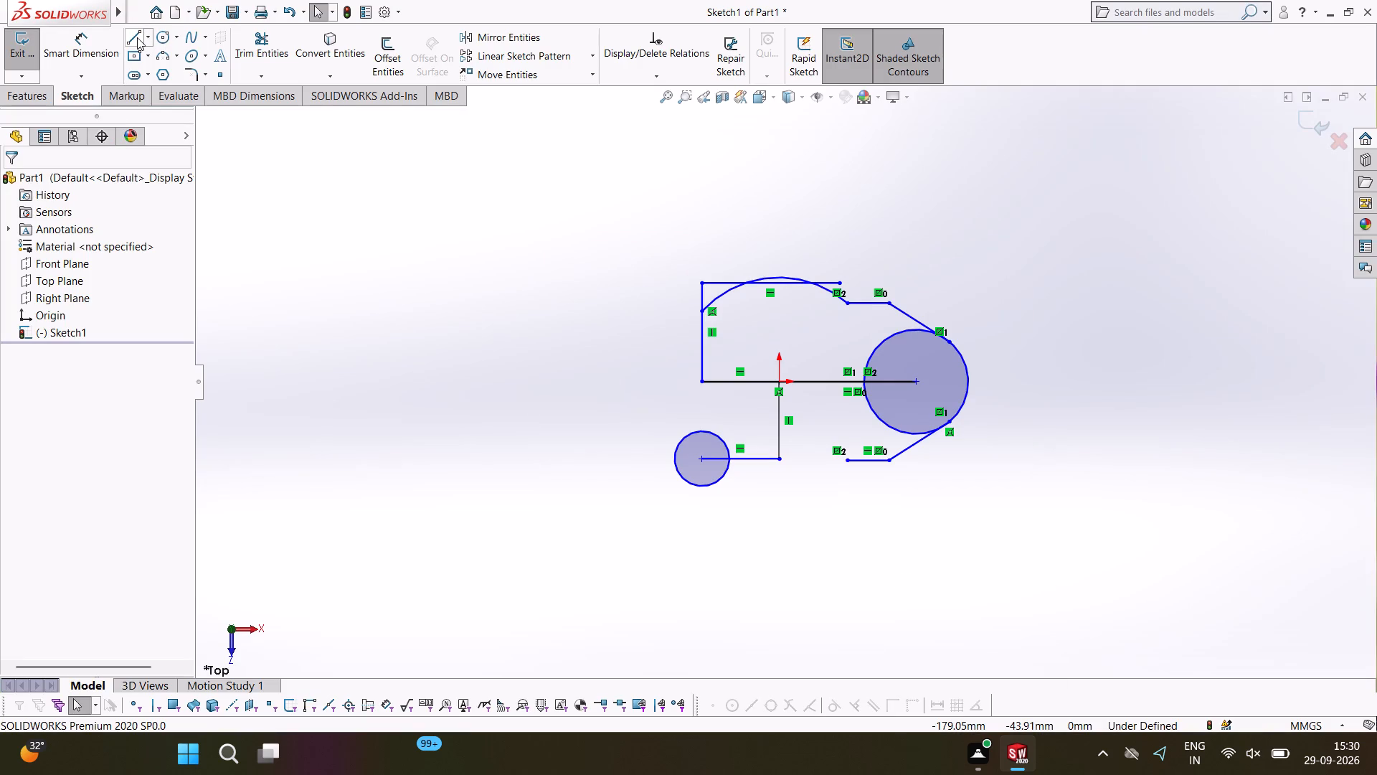
{"action": "left_click", "coordinate": [672, 459]}
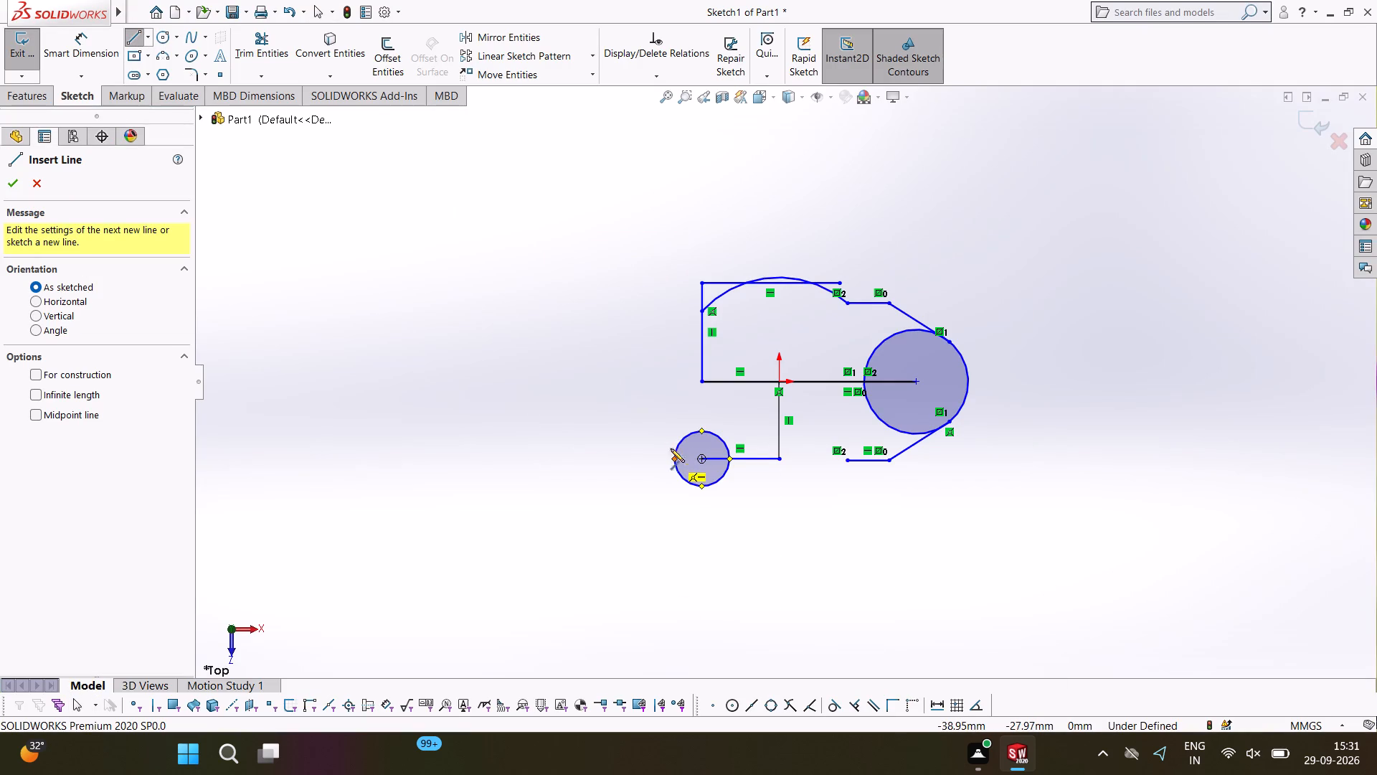
{"action": "left_click", "coordinate": [672, 405]}
{"action": "right_click", "coordinate": [672, 405]}
{"action": "left_click", "coordinate": [721, 423]}
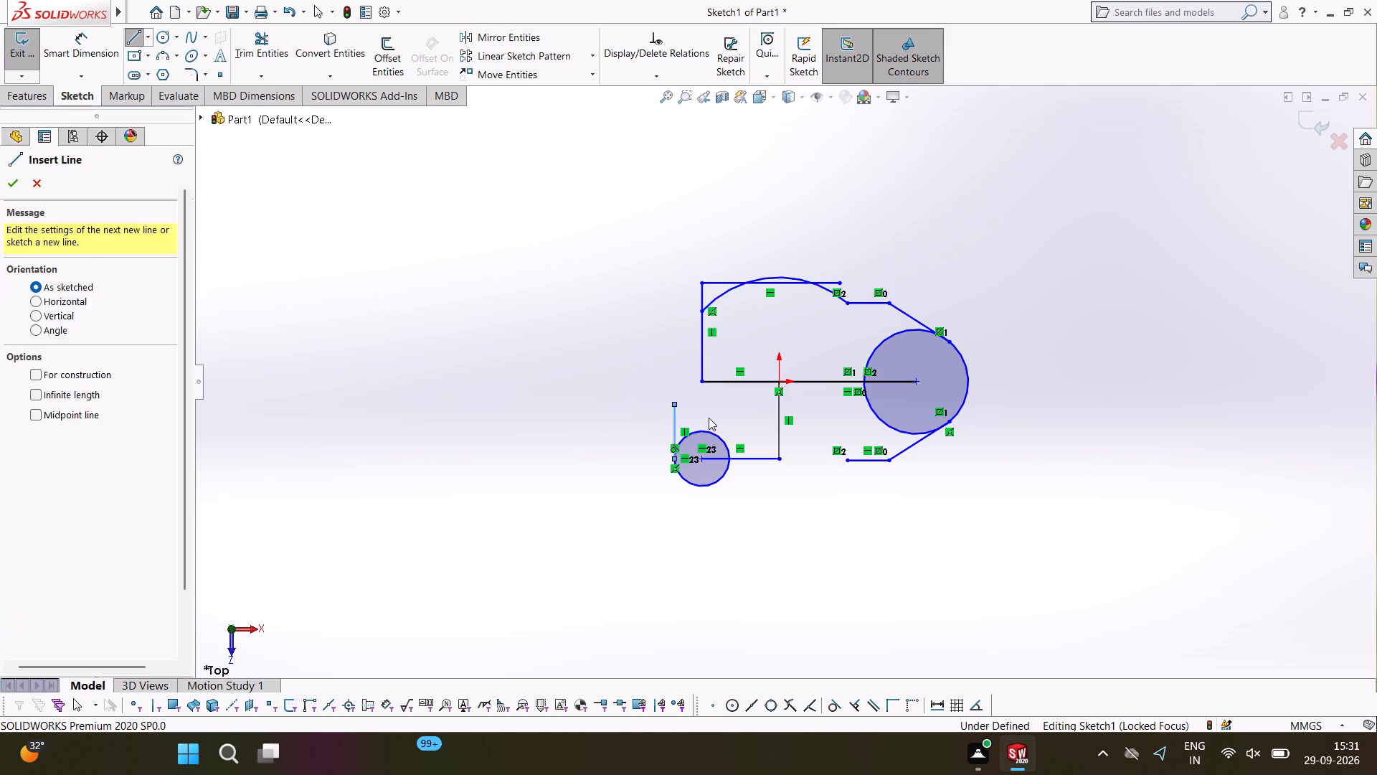
Sketch a circle centred on the origin through the upper end of the short vertical line, about 39 mm in radius.
{"action": "left_click", "coordinate": [169, 33]}
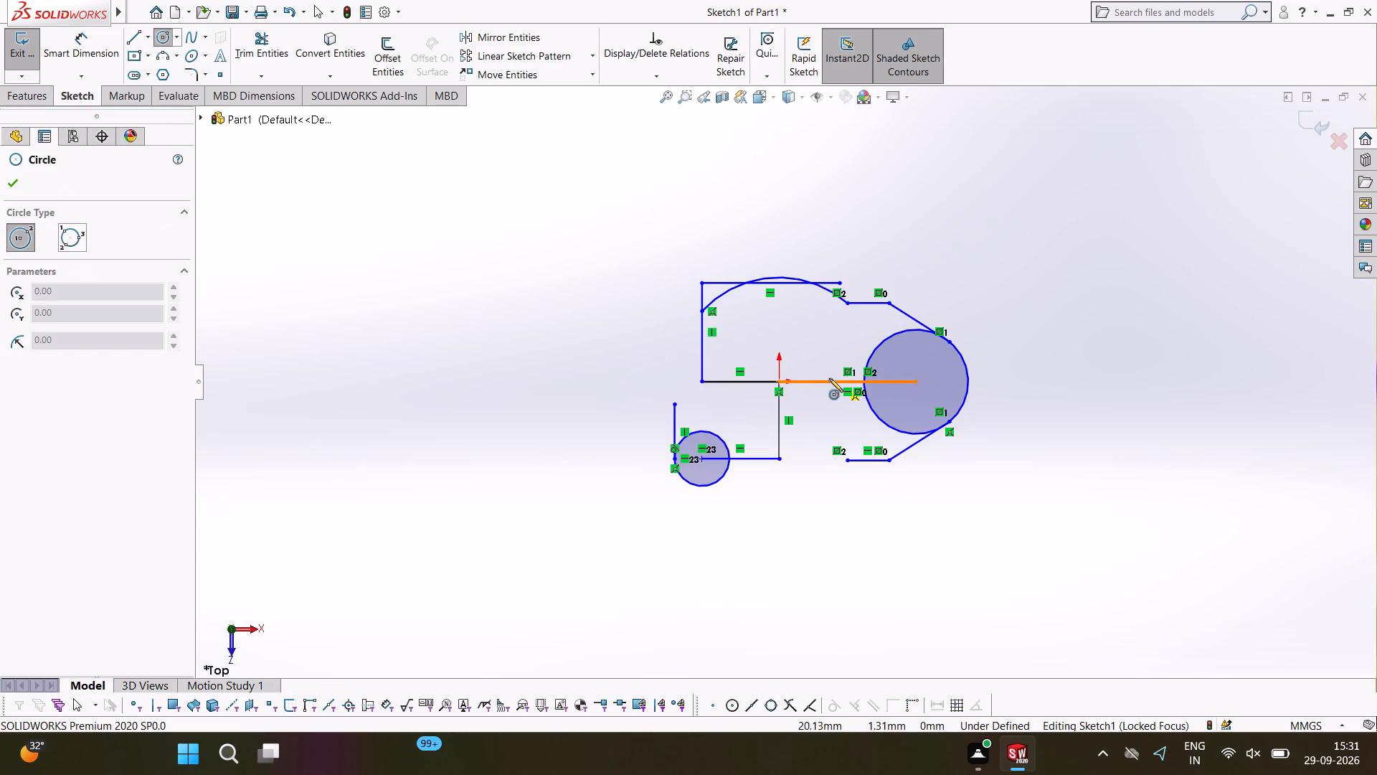
{"action": "left_click", "coordinate": [777, 381]}
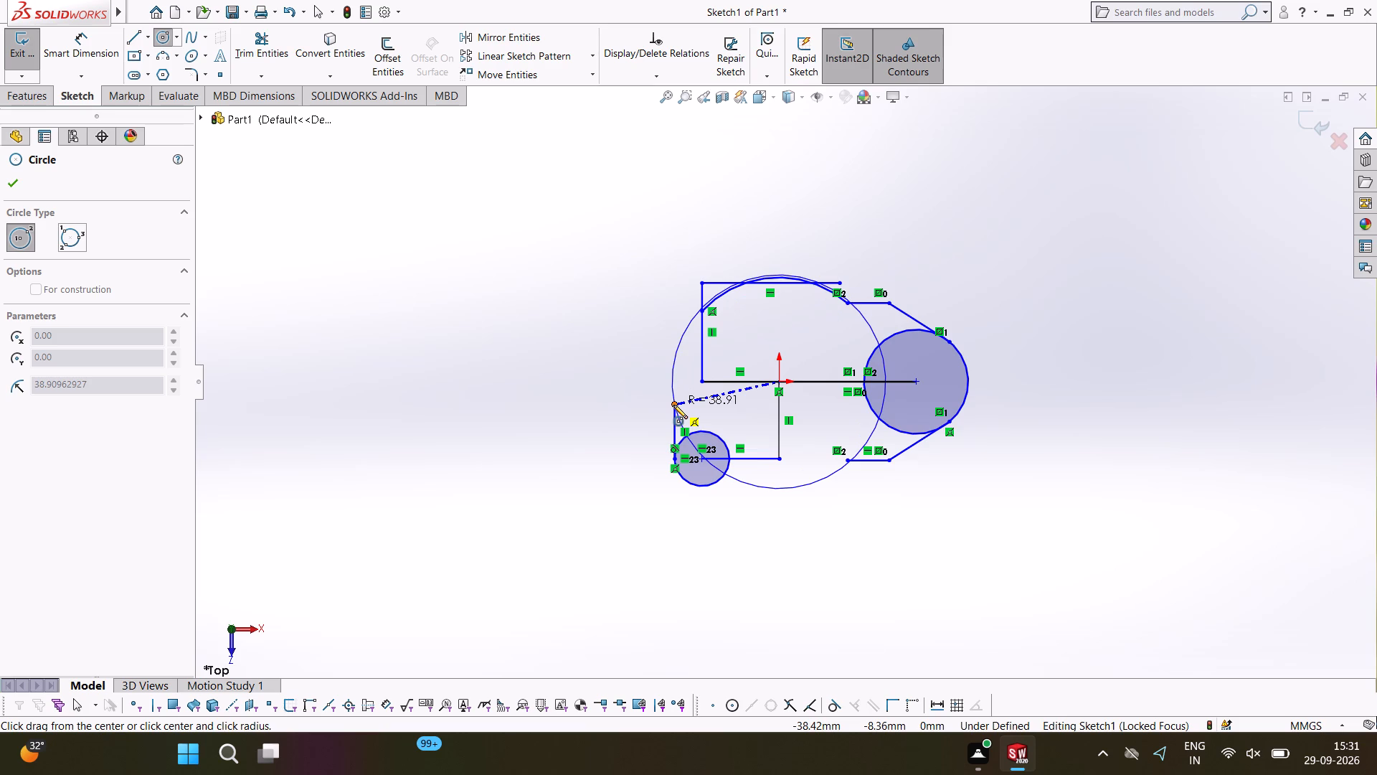
{"action": "left_click", "coordinate": [673, 405]}
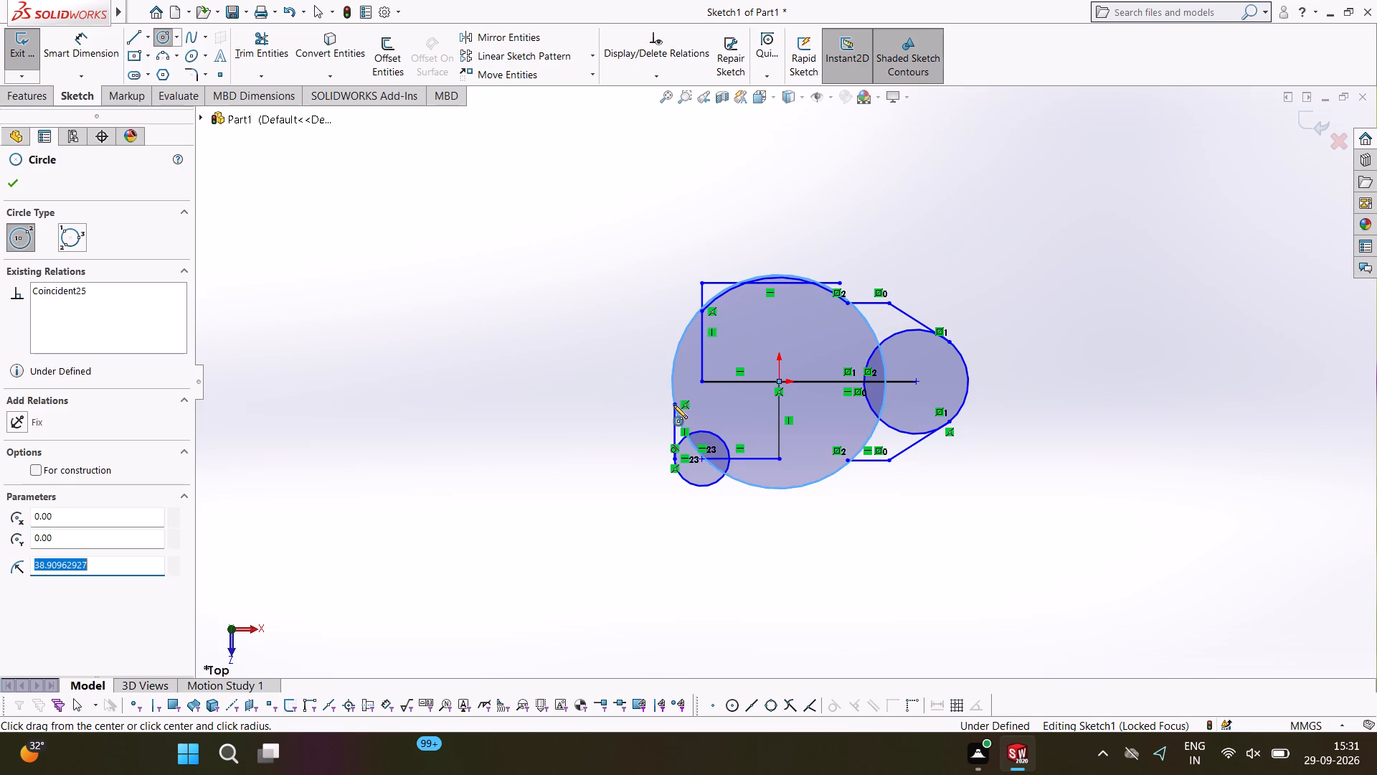
{"action": "right_click", "coordinate": [673, 405]}
{"action": "left_click", "coordinate": [785, 418]}
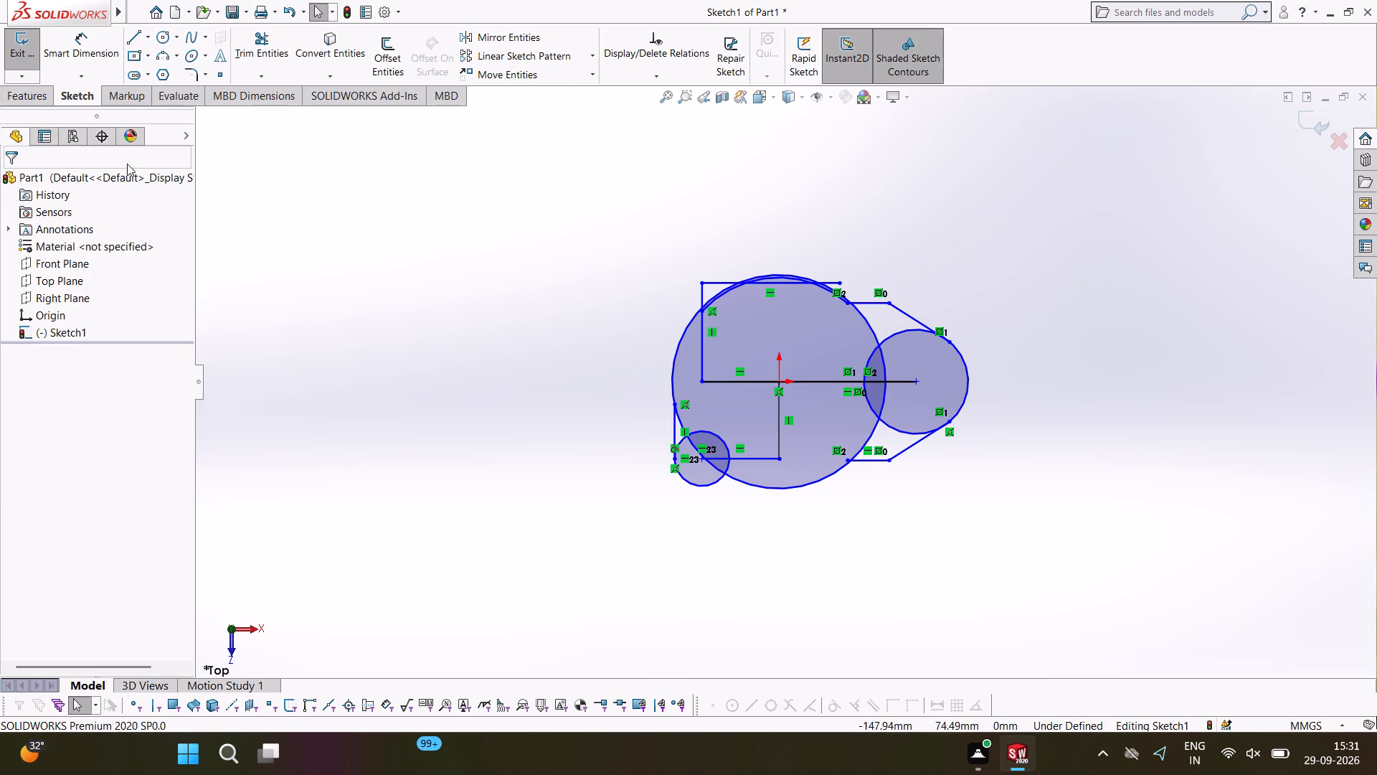
Sketch a vertical line of 28+28 mm straight up from the centre of the lower corner circle.
{"action": "left_click", "coordinate": [140, 39]}
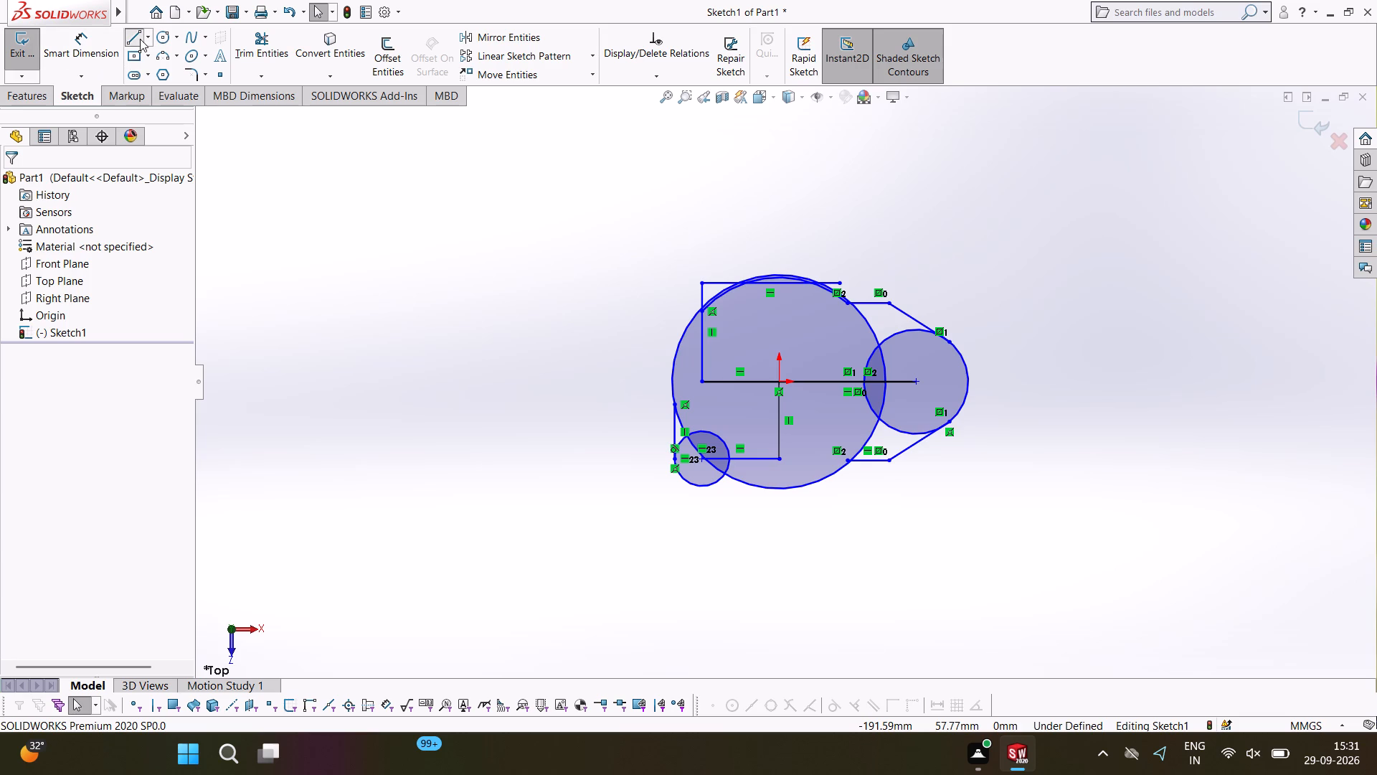
{"action": "left_click", "coordinate": [701, 459]}
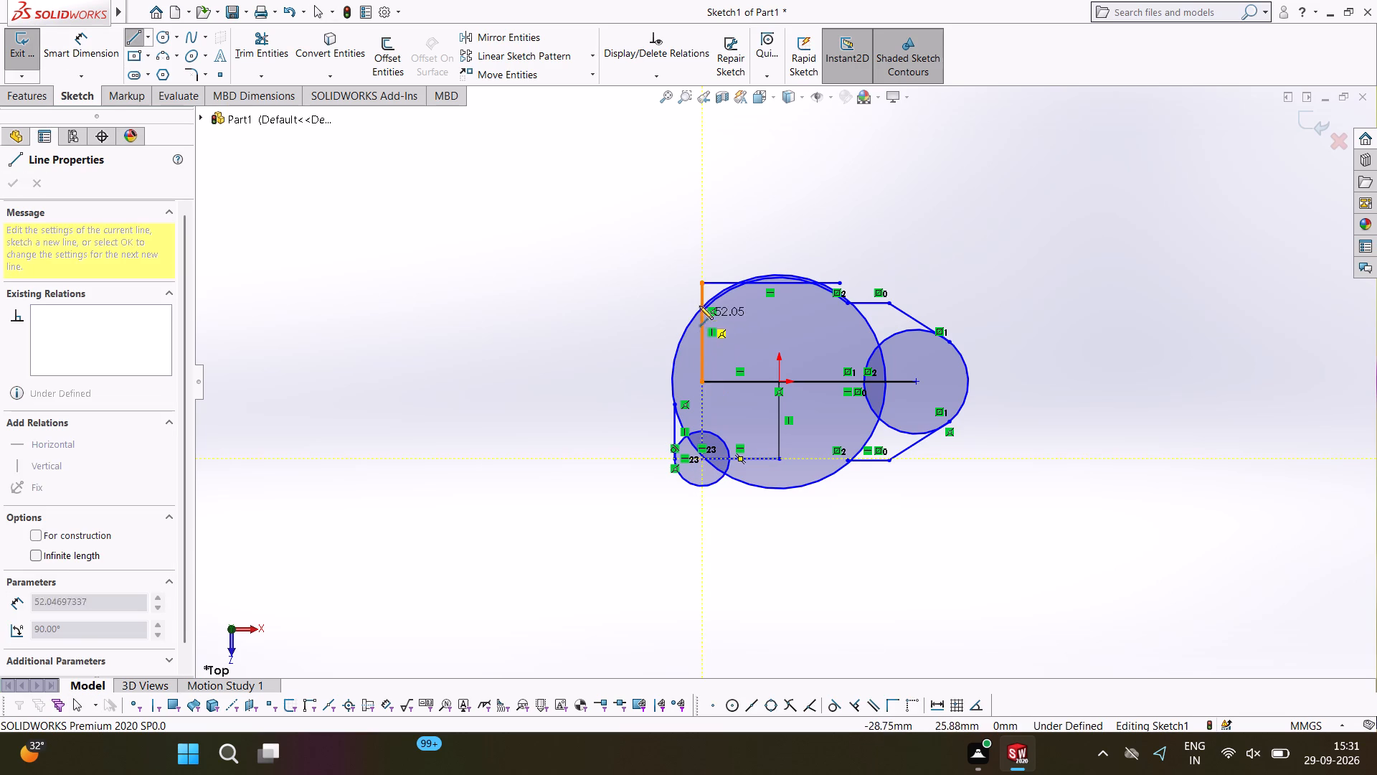
{"action": "left_click", "coordinate": [699, 263]}
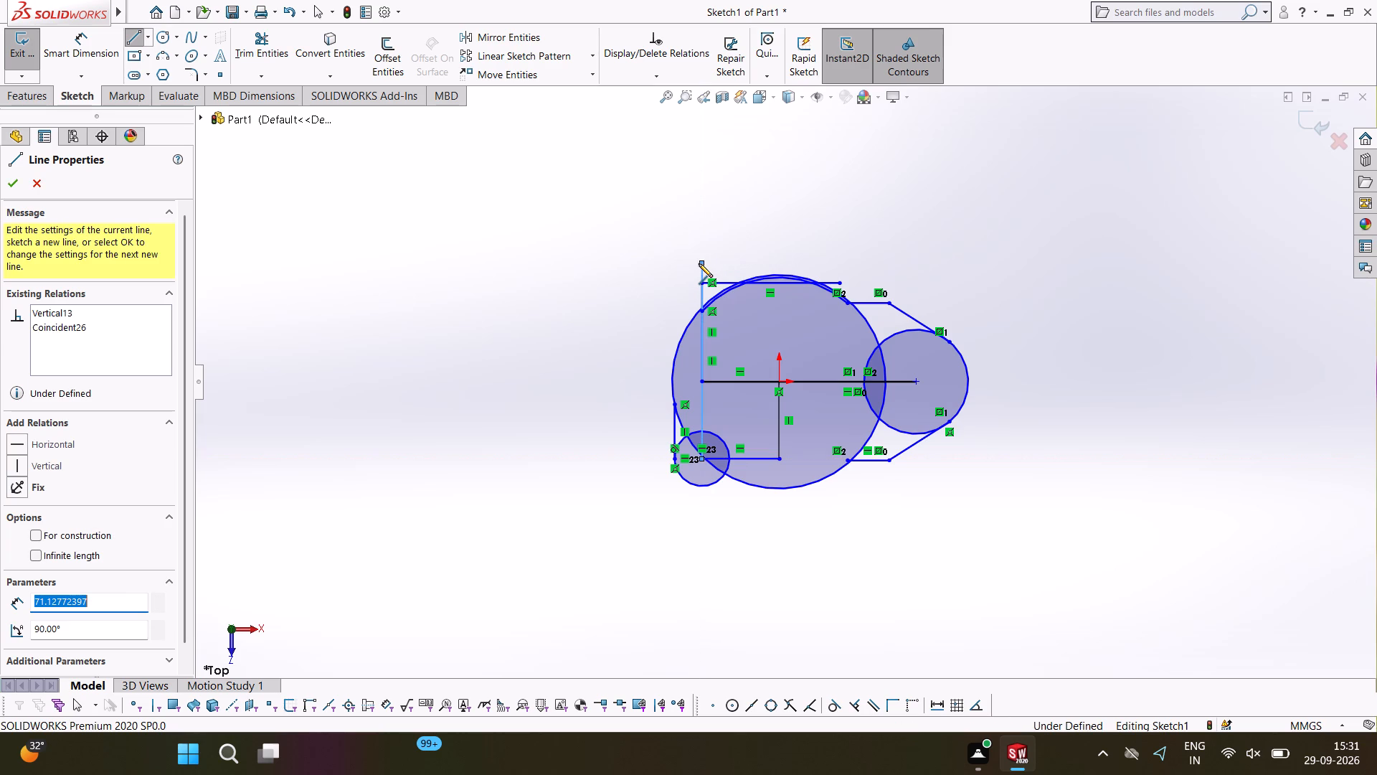
{"action": "type", "text": "28+28"}
{"action": "key", "text": "Return"}
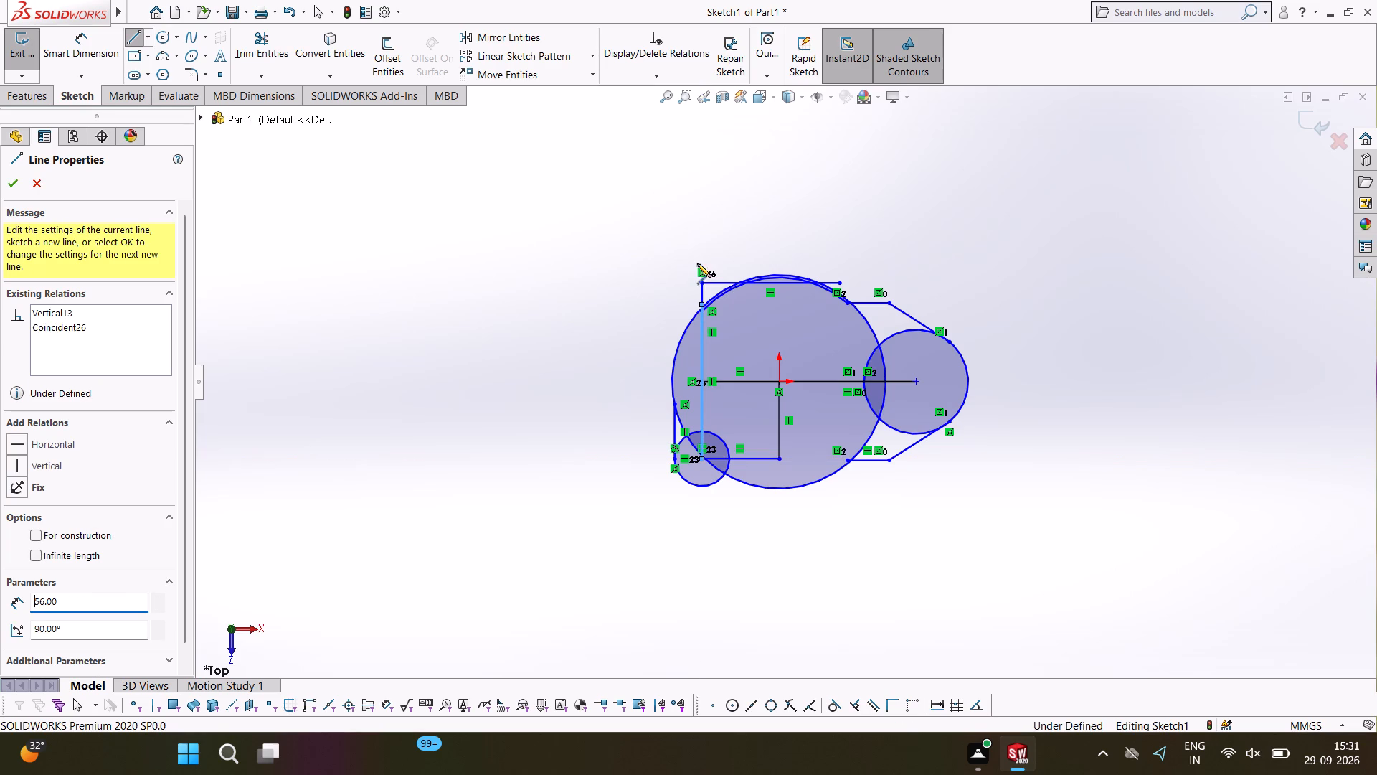
{"action": "right_click", "coordinate": [695, 263]}
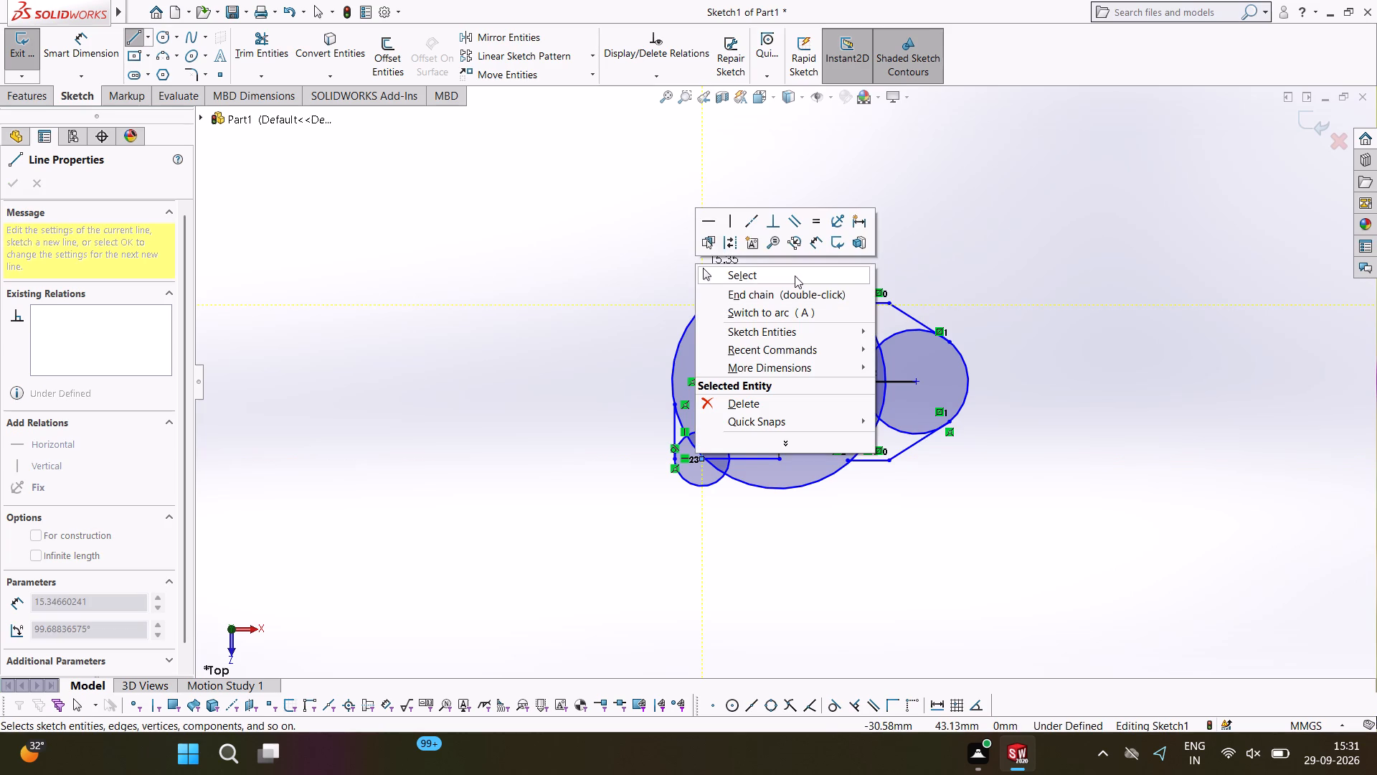
{"action": "left_click", "coordinate": [1219, 189]}
{"action": "right_click", "coordinate": [798, 169]}
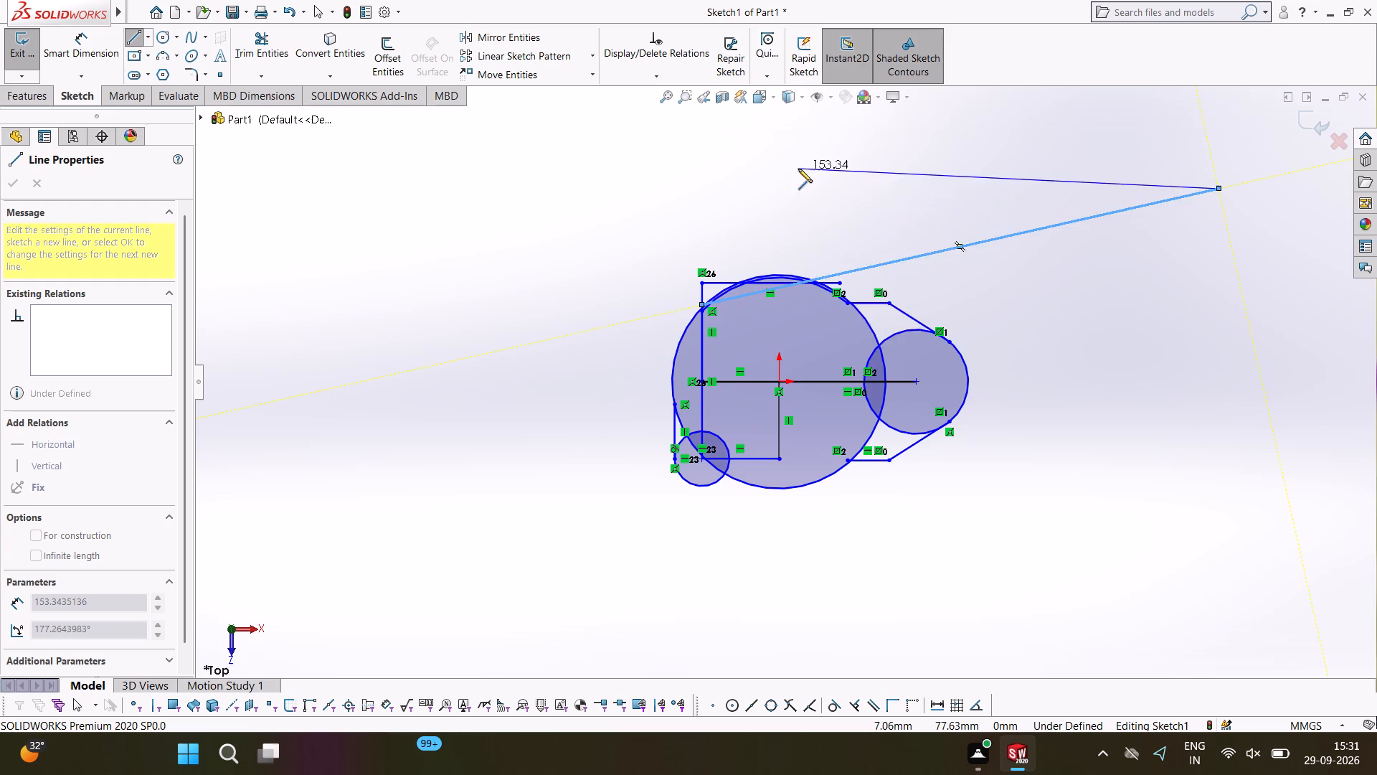
{"action": "left_click", "coordinate": [892, 166]}
{"action": "right_click", "coordinate": [825, 142]}
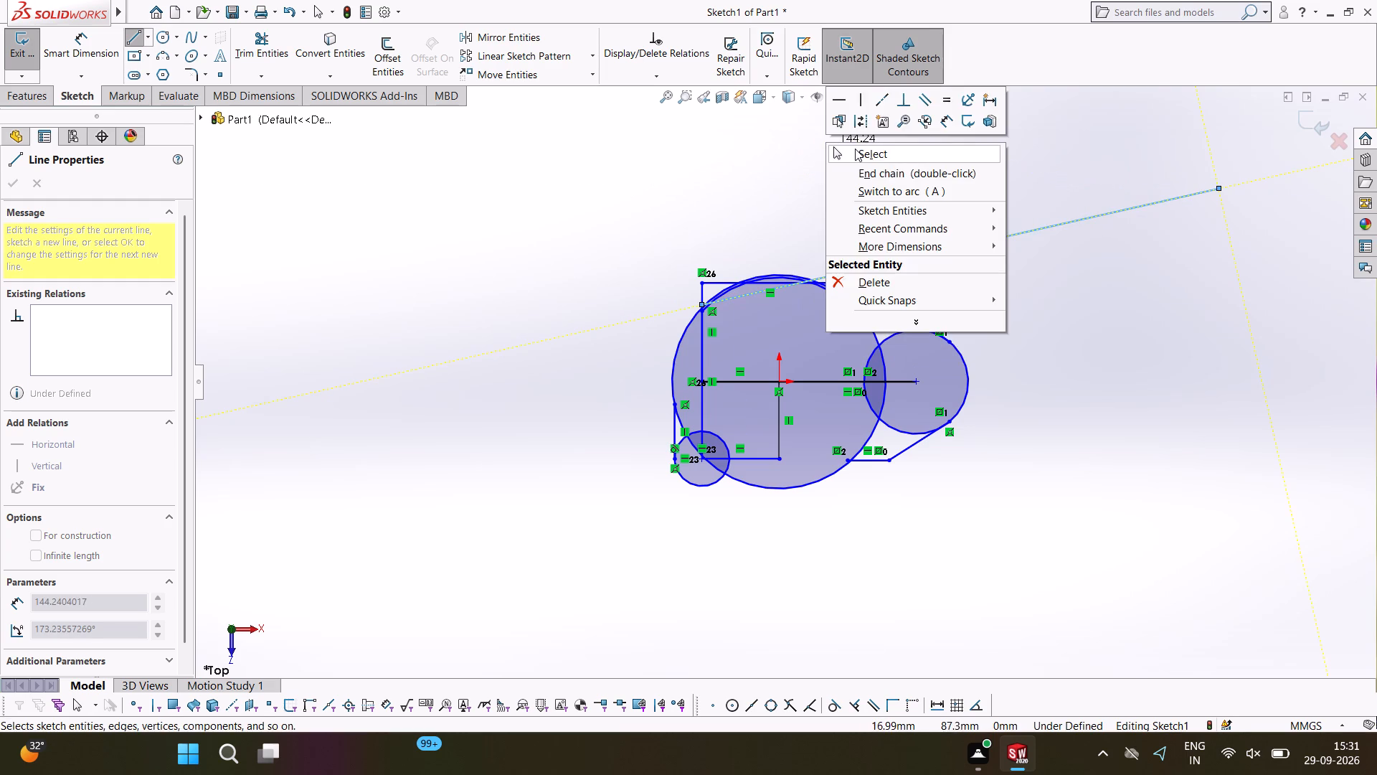
{"action": "left_click", "coordinate": [855, 149]}
Trim away the stray slanted line's outer length, middle portion and short pieces near the upper end of the 56 mm vertical line.
{"action": "left_click", "coordinate": [264, 42]}
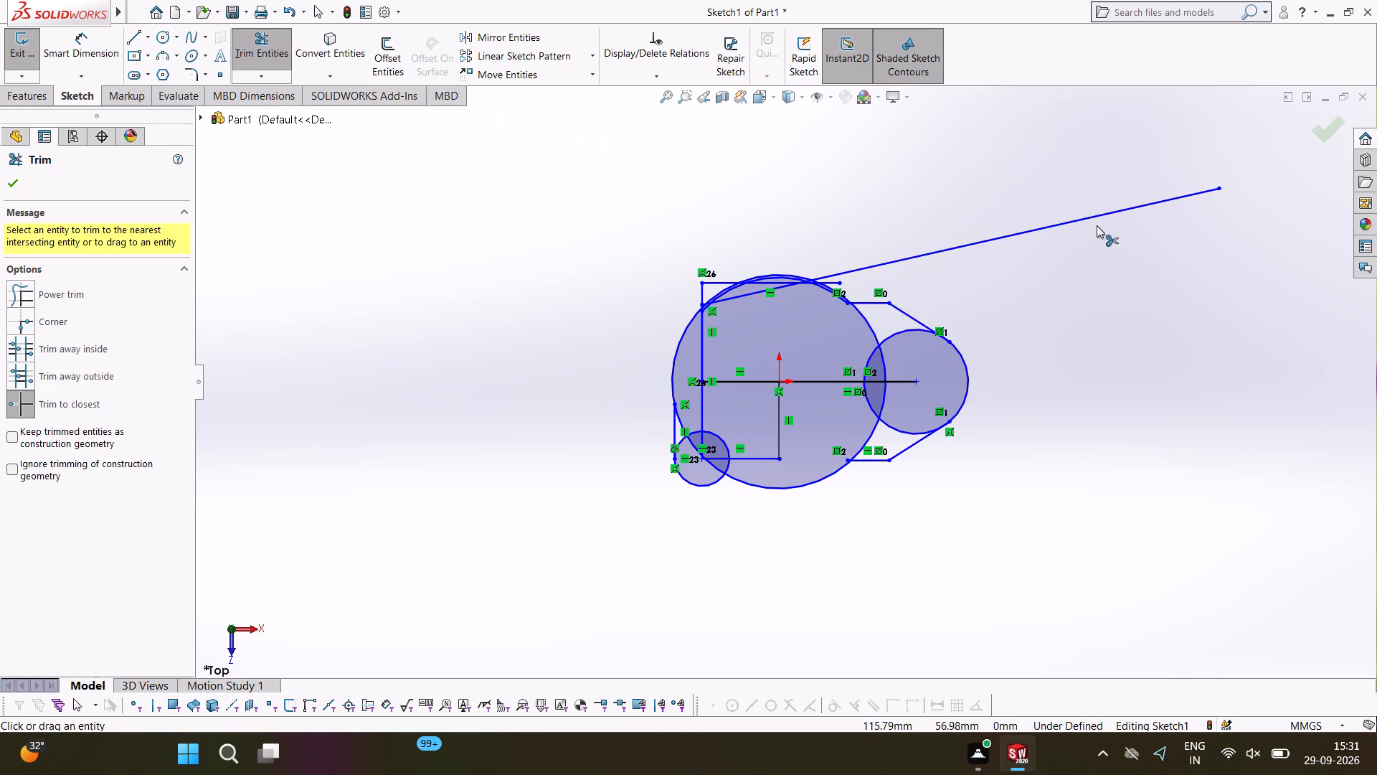
{"action": "left_click", "coordinate": [1093, 217]}
{"action": "left_click", "coordinate": [740, 297]}
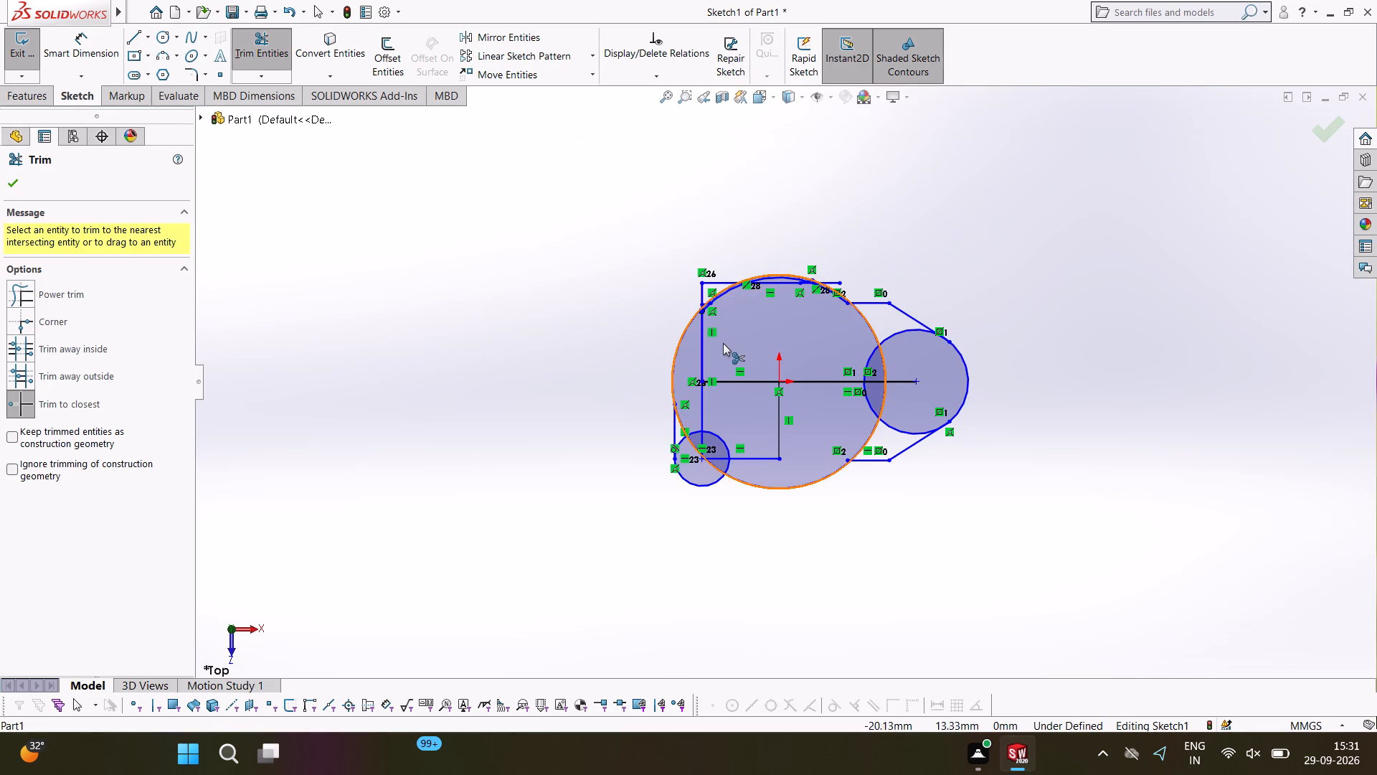
{"action": "scroll", "coordinate": [722, 334], "scroll_direction": "down", "scroll_amount": 9, "text": "ctrl"}
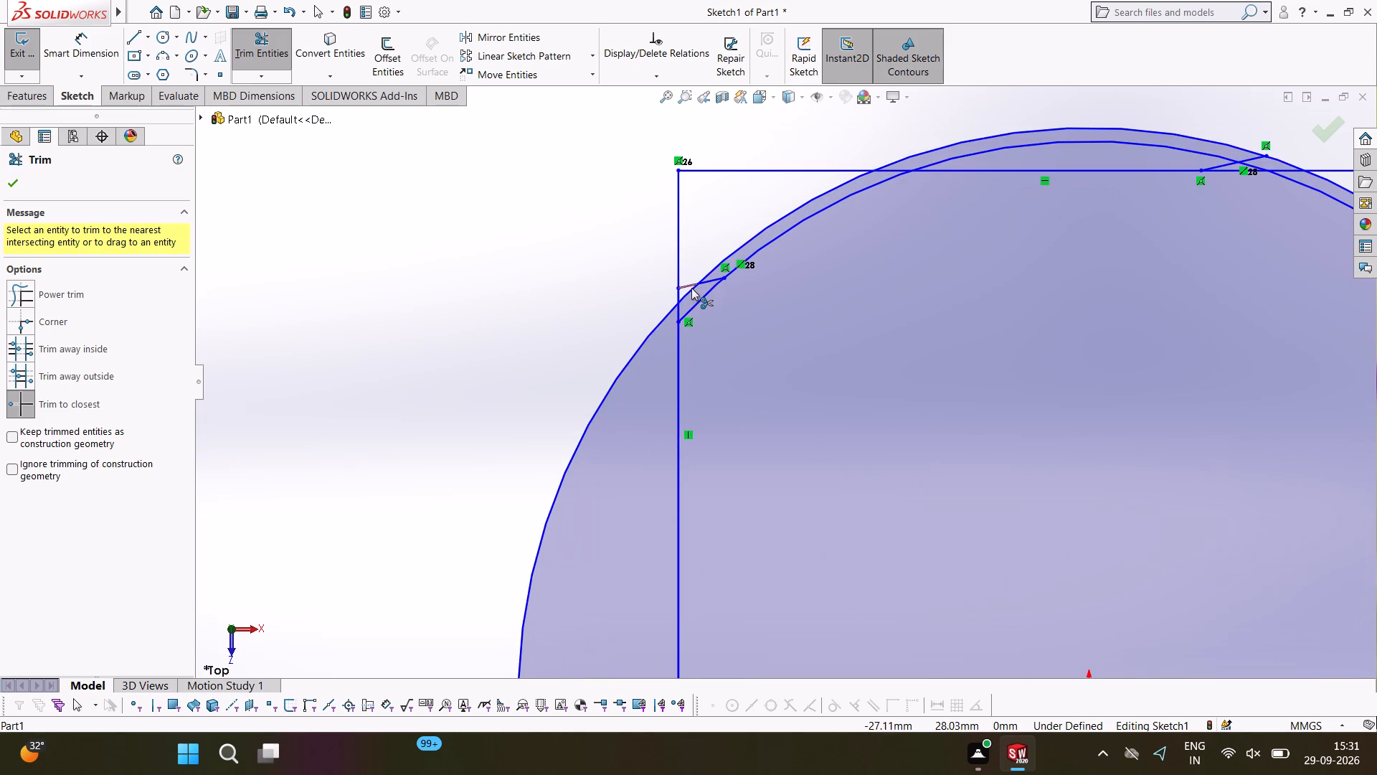
{"action": "scroll", "coordinate": [666, 286], "scroll_direction": "down", "scroll_amount": 4, "text": "ctrl"}
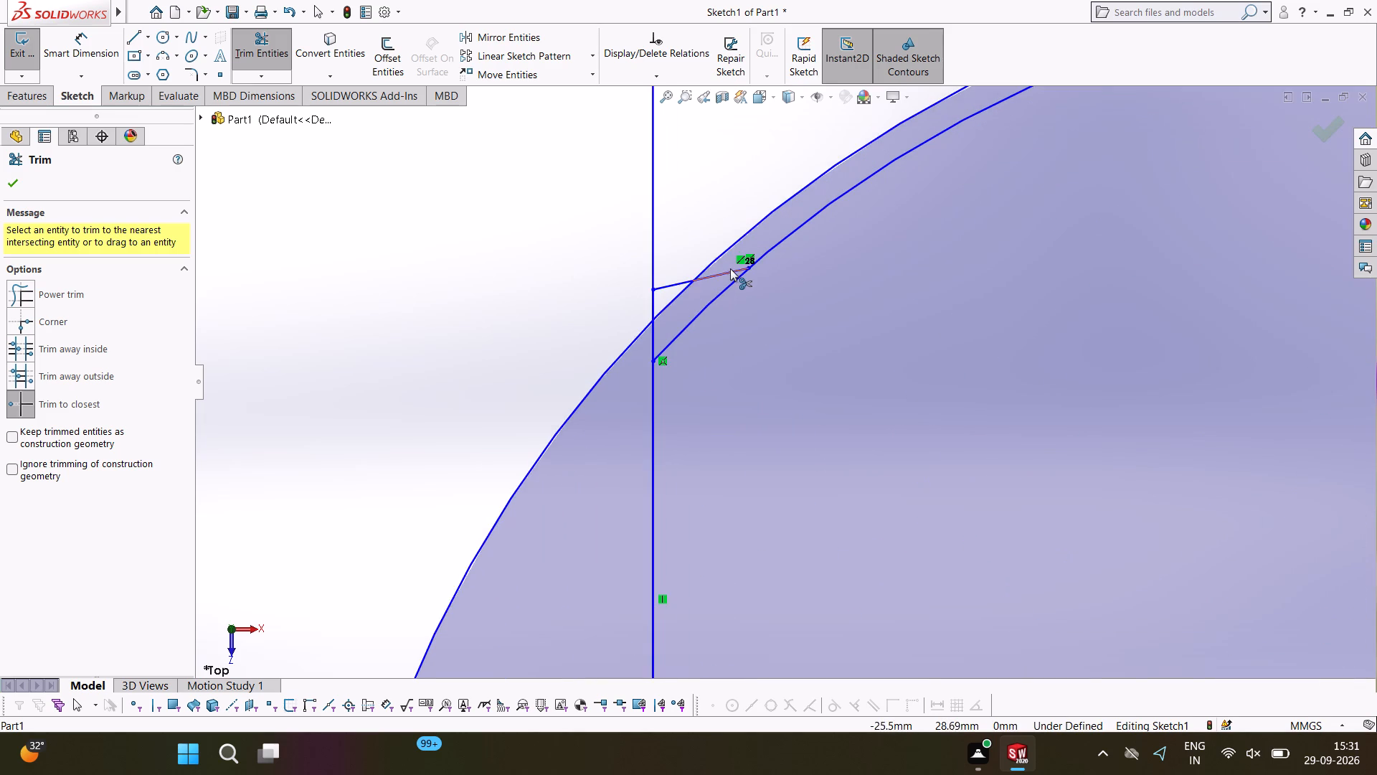
{"action": "left_click", "coordinate": [727, 268]}
{"action": "left_click", "coordinate": [668, 278]}
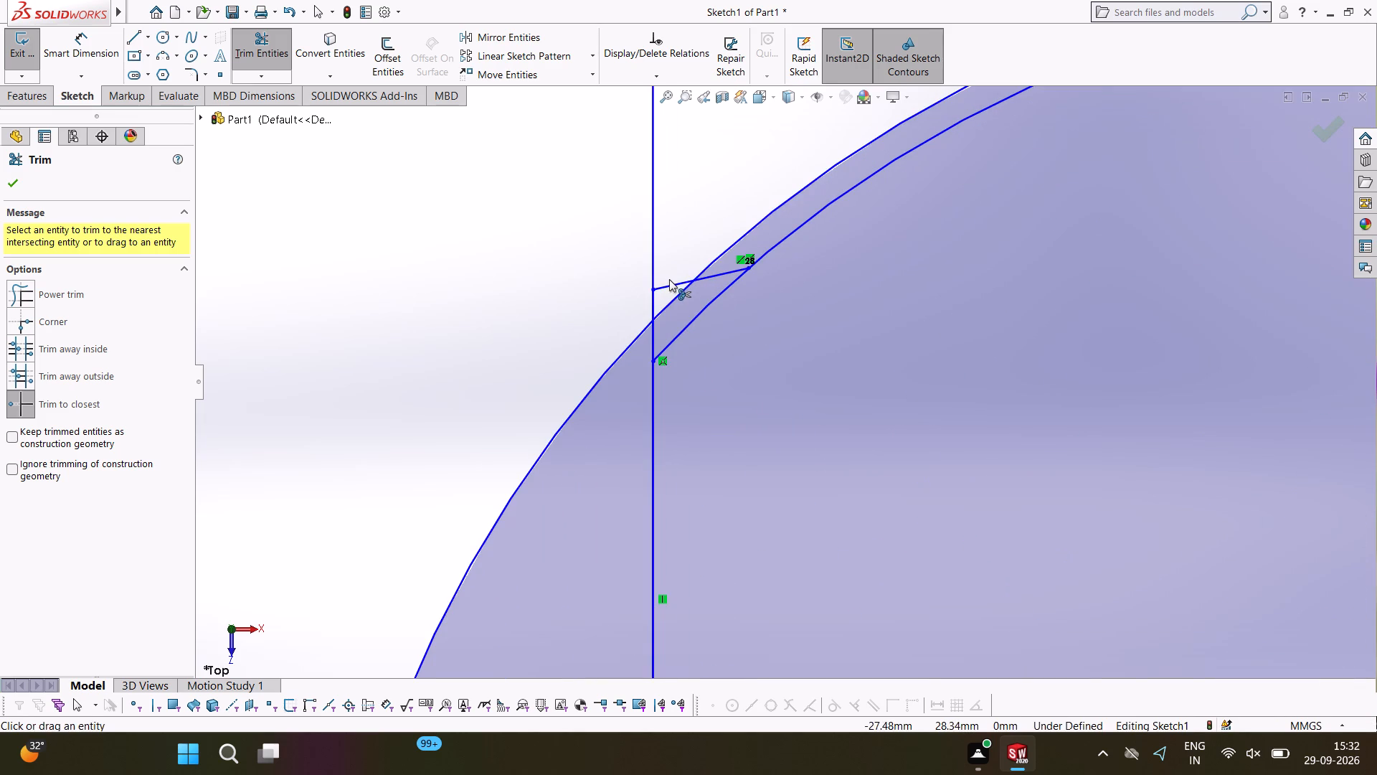
{"action": "left_click", "coordinate": [669, 279]}
{"action": "left_click", "coordinate": [673, 286]}
{"action": "left_click", "coordinate": [732, 268]}
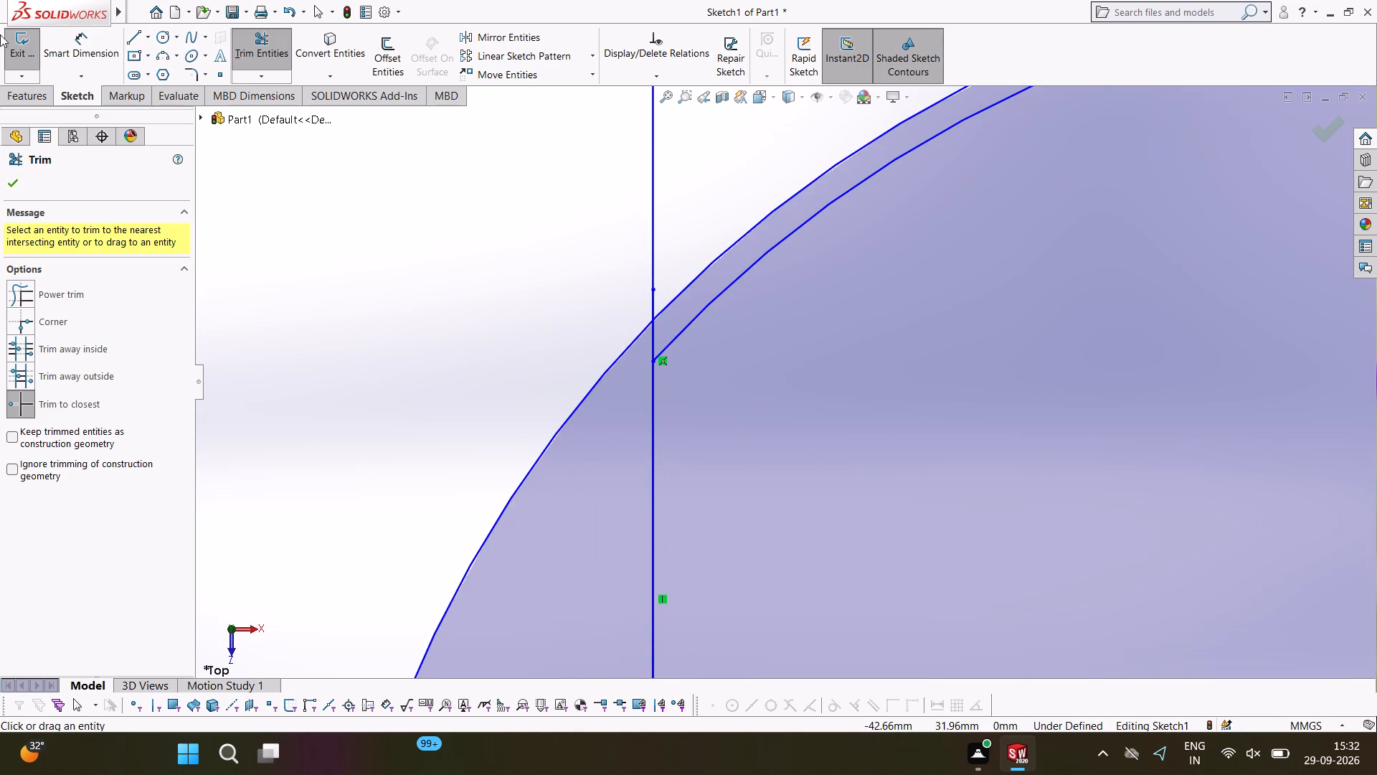
Sketch a circle of 10 mm radius centred on the upper end of the 56 mm vertical line.
{"action": "left_click", "coordinate": [159, 36]}
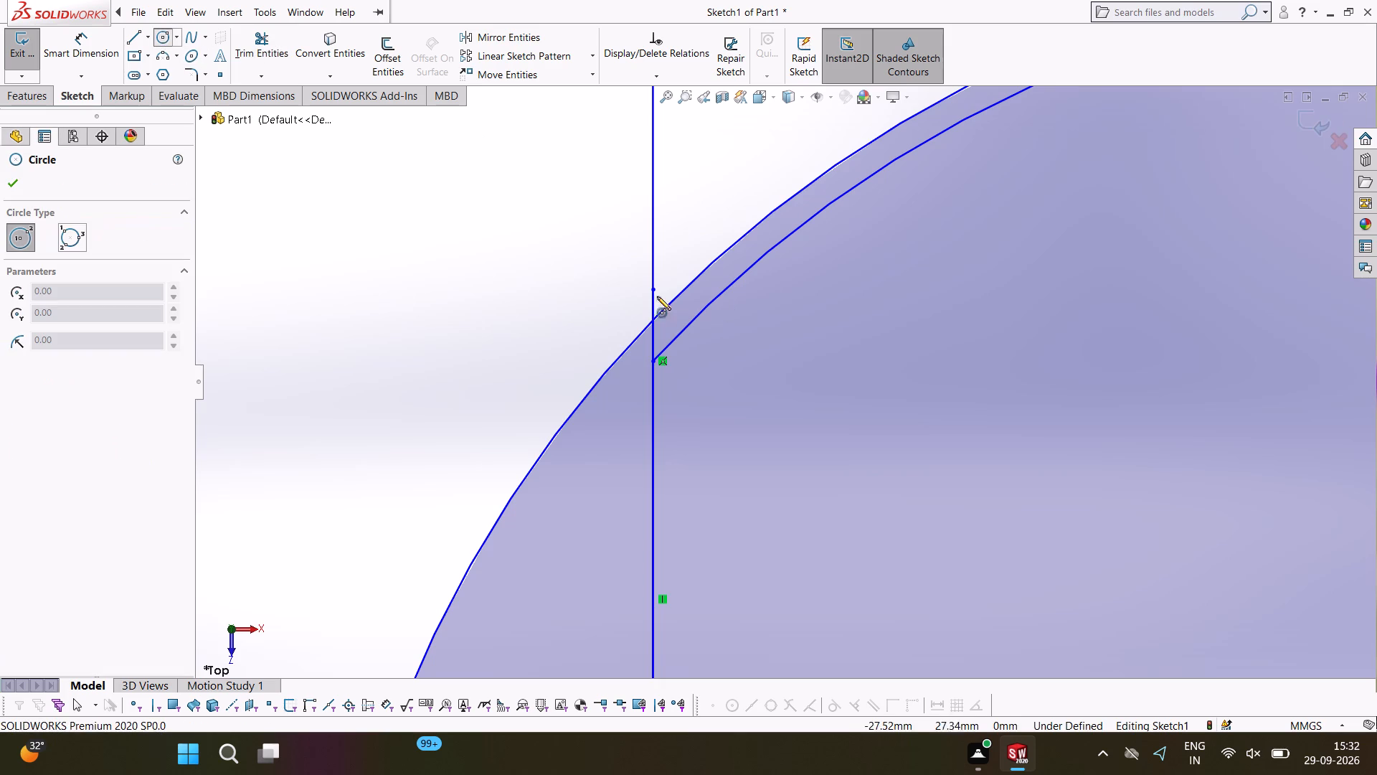
{"action": "left_click", "coordinate": [652, 288]}
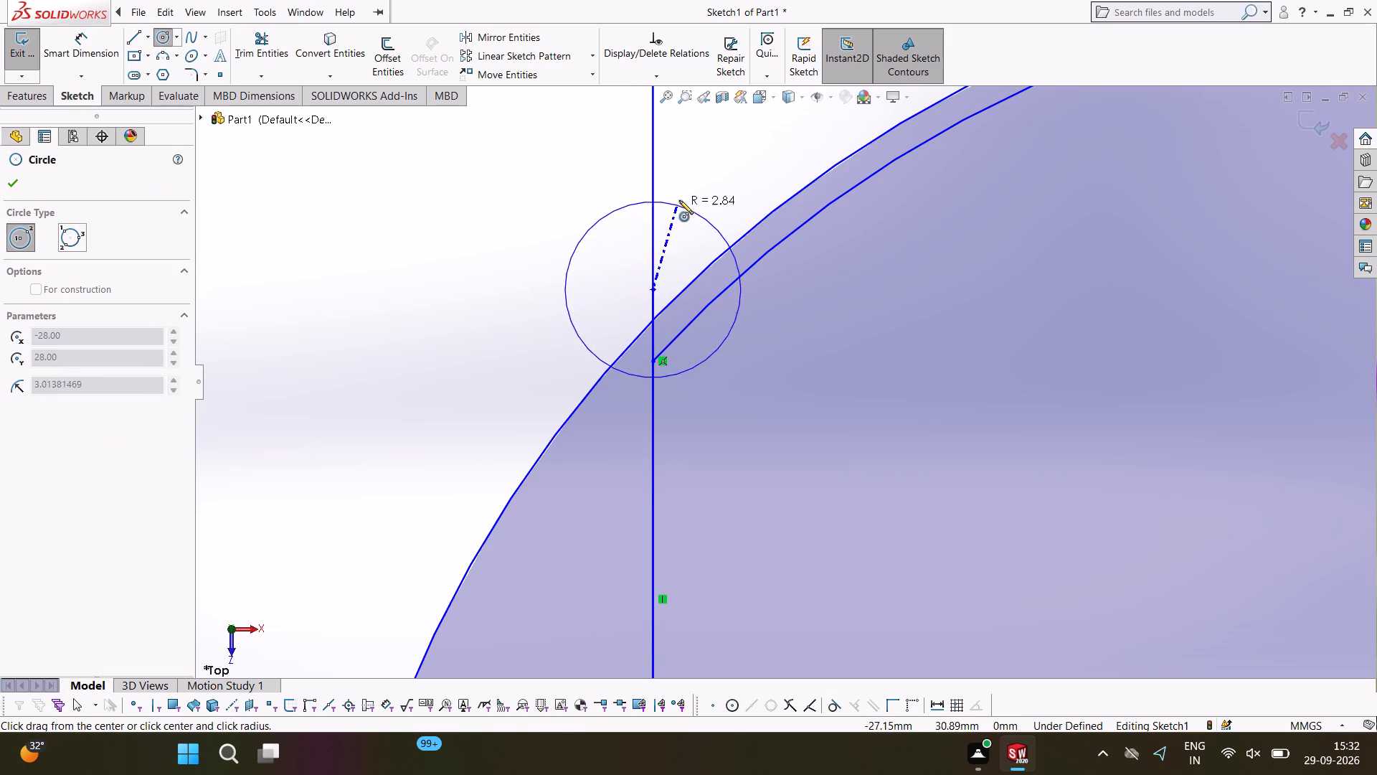
{"action": "left_click", "coordinate": [679, 200]}
{"action": "type", "text": "10"}
{"action": "key", "text": "Return"}
Sketch a vertical line about 17 mm long straight down from the outermost side point of the upper corner circle.
{"action": "scroll", "coordinate": [680, 202], "scroll_direction": "down", "scroll_amount": 3, "text": "ctrl"}
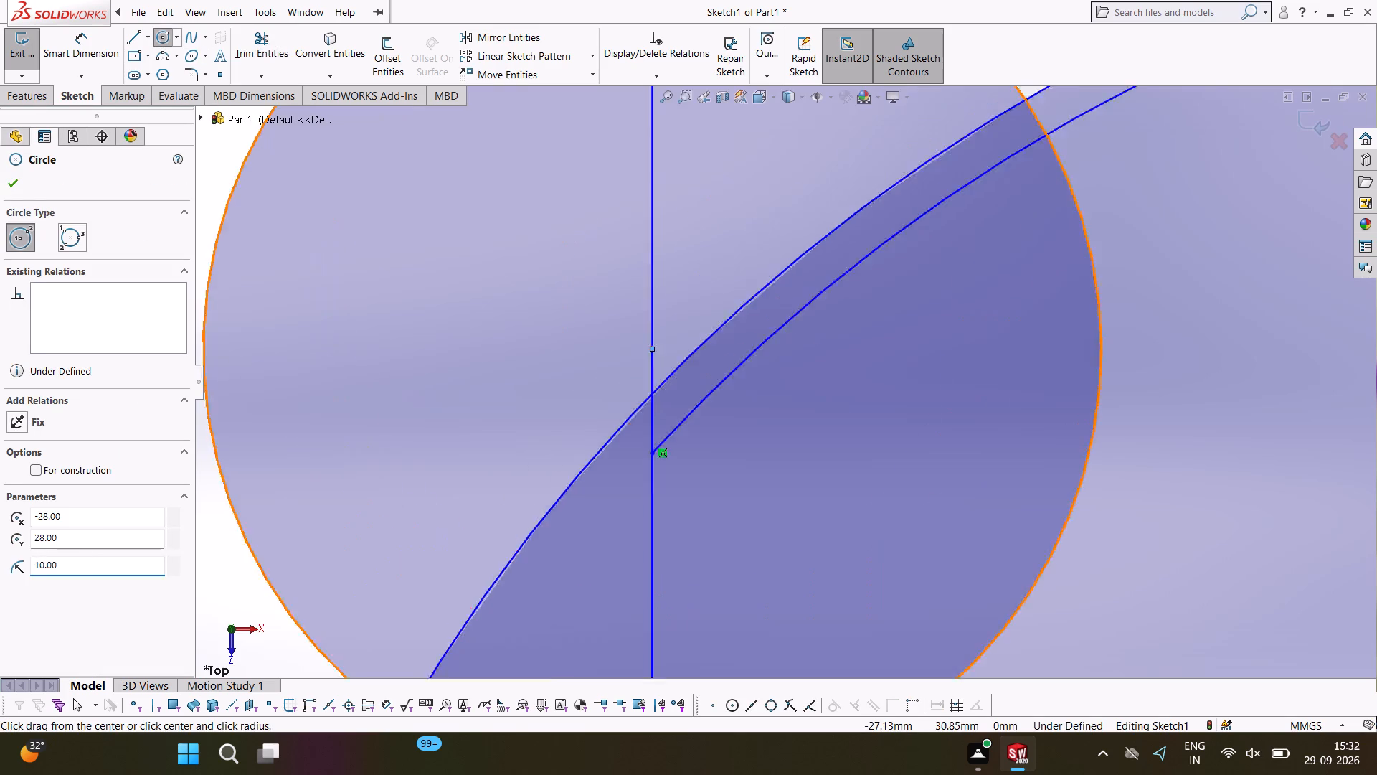
{"action": "scroll", "coordinate": [680, 202], "scroll_direction": "down", "scroll_amount": 2, "text": "ctrl"}
{"action": "scroll", "coordinate": [680, 202], "scroll_direction": "up", "scroll_amount": 14, "text": "ctrl"}
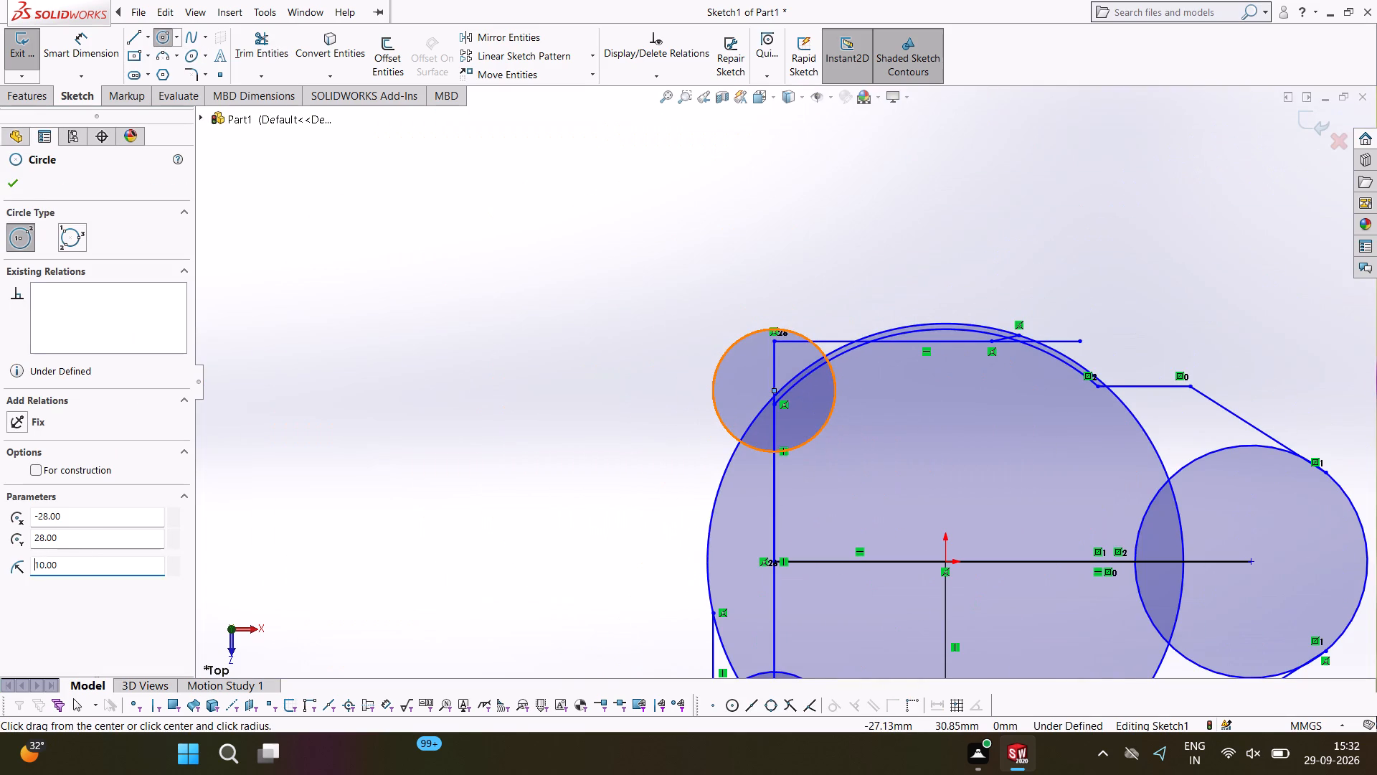
{"action": "scroll", "coordinate": [680, 202], "scroll_direction": "up", "scroll_amount": 2, "text": "ctrl"}
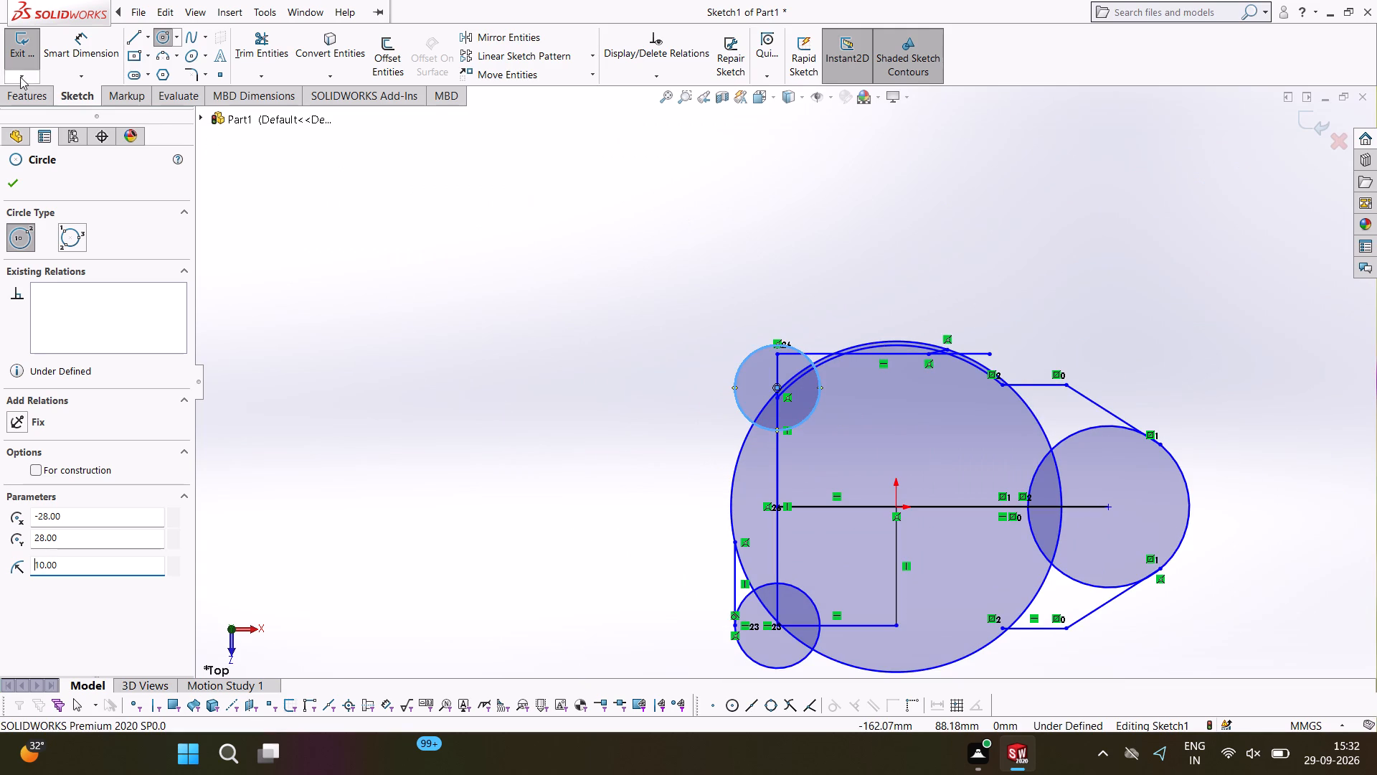
{"action": "left_click", "coordinate": [128, 37]}
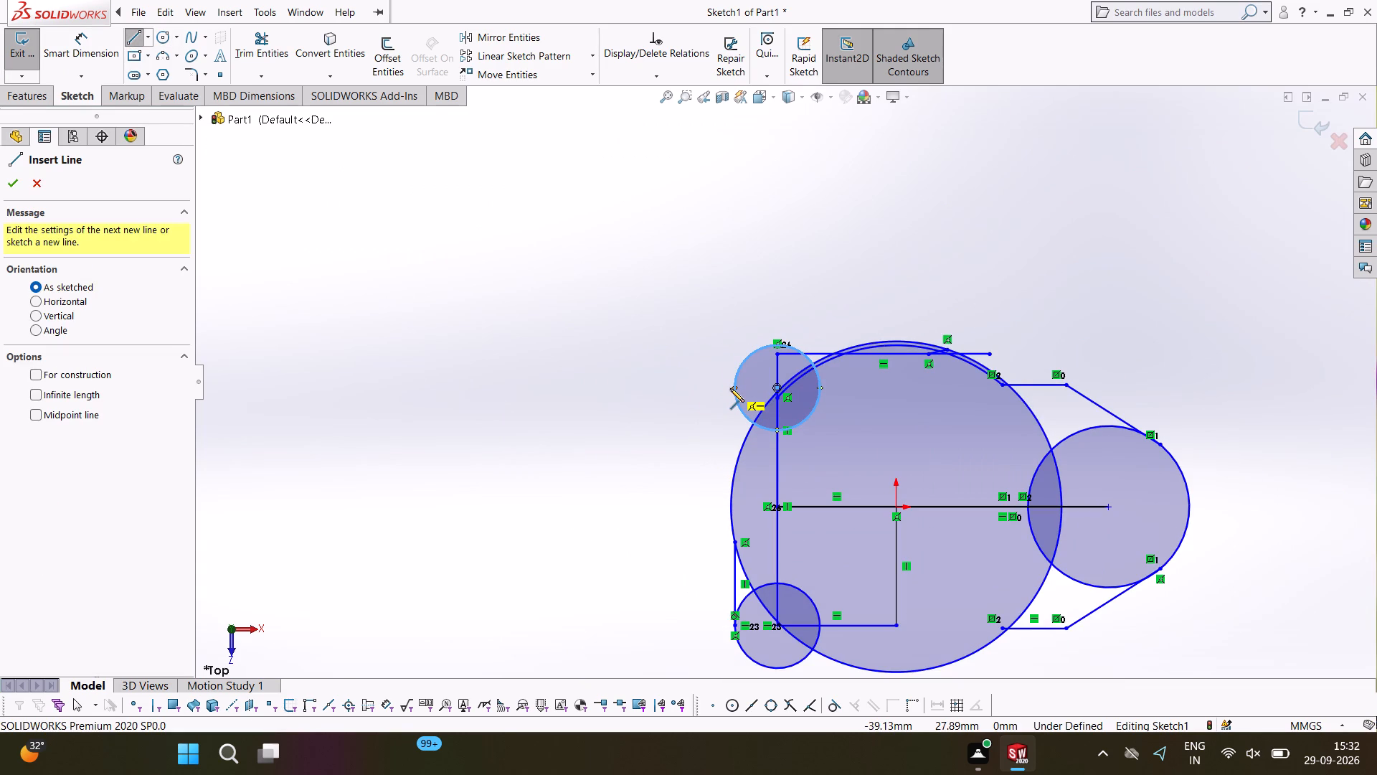
{"action": "left_click", "coordinate": [733, 388]}
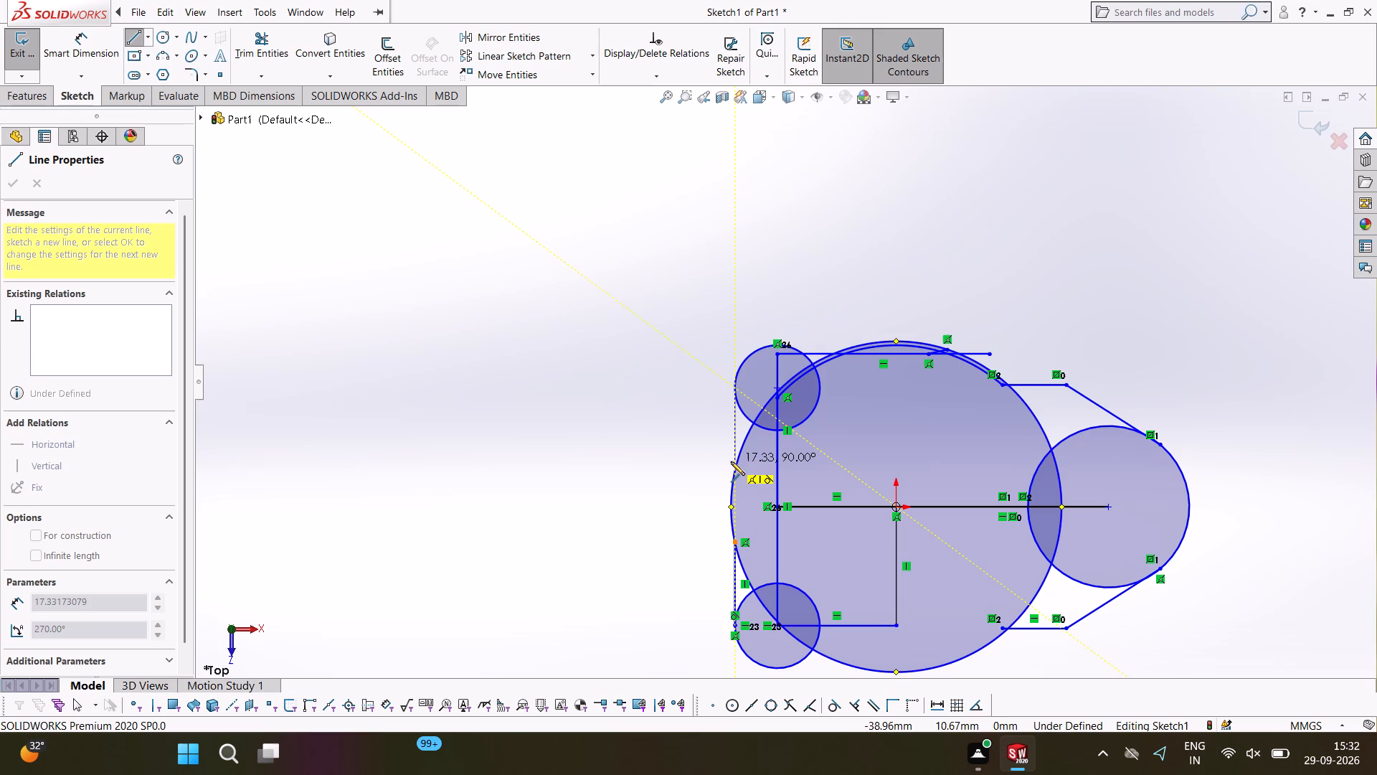
{"action": "left_click", "coordinate": [731, 461]}
{"action": "right_click", "coordinate": [731, 461]}
{"action": "left_click", "coordinate": [744, 469]}
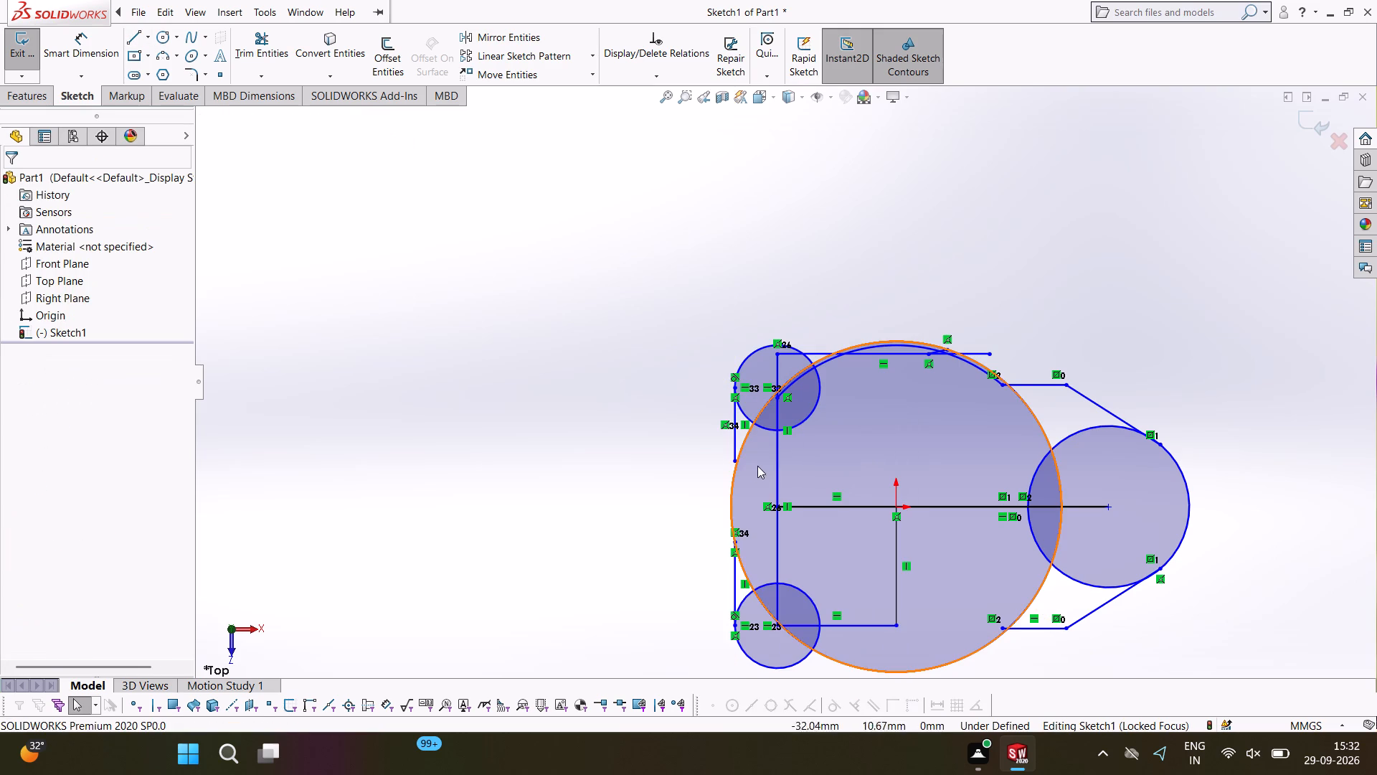
Extend the lower end of this short vertical line to meet the large circle centred on the origin.
{"action": "scroll", "coordinate": [738, 488], "scroll_direction": "down", "scroll_amount": 5, "text": "ctrl"}
{"action": "scroll", "coordinate": [767, 429], "scroll_direction": "down", "scroll_amount": 2, "text": "ctrl"}
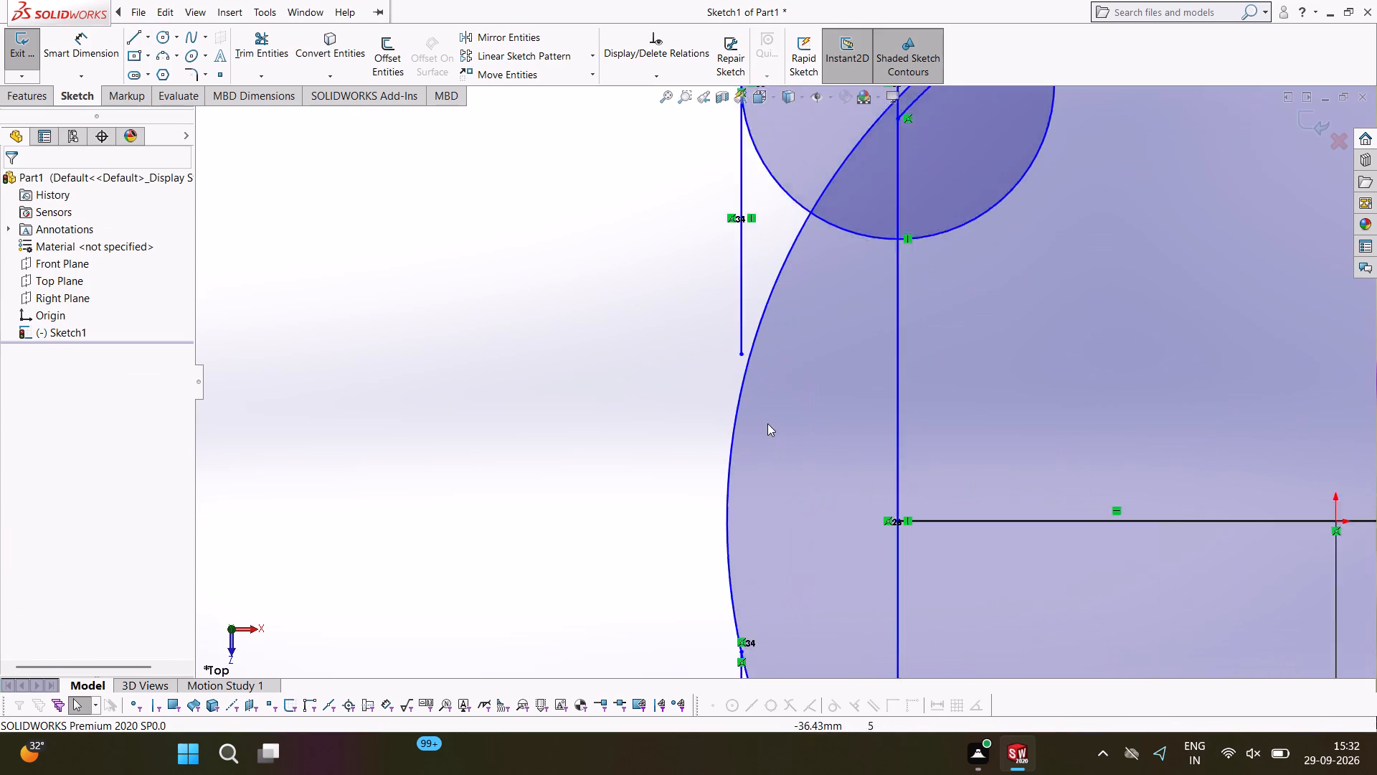
{"action": "scroll", "coordinate": [767, 423], "scroll_direction": "down", "scroll_amount": 2, "text": "ctrl"}
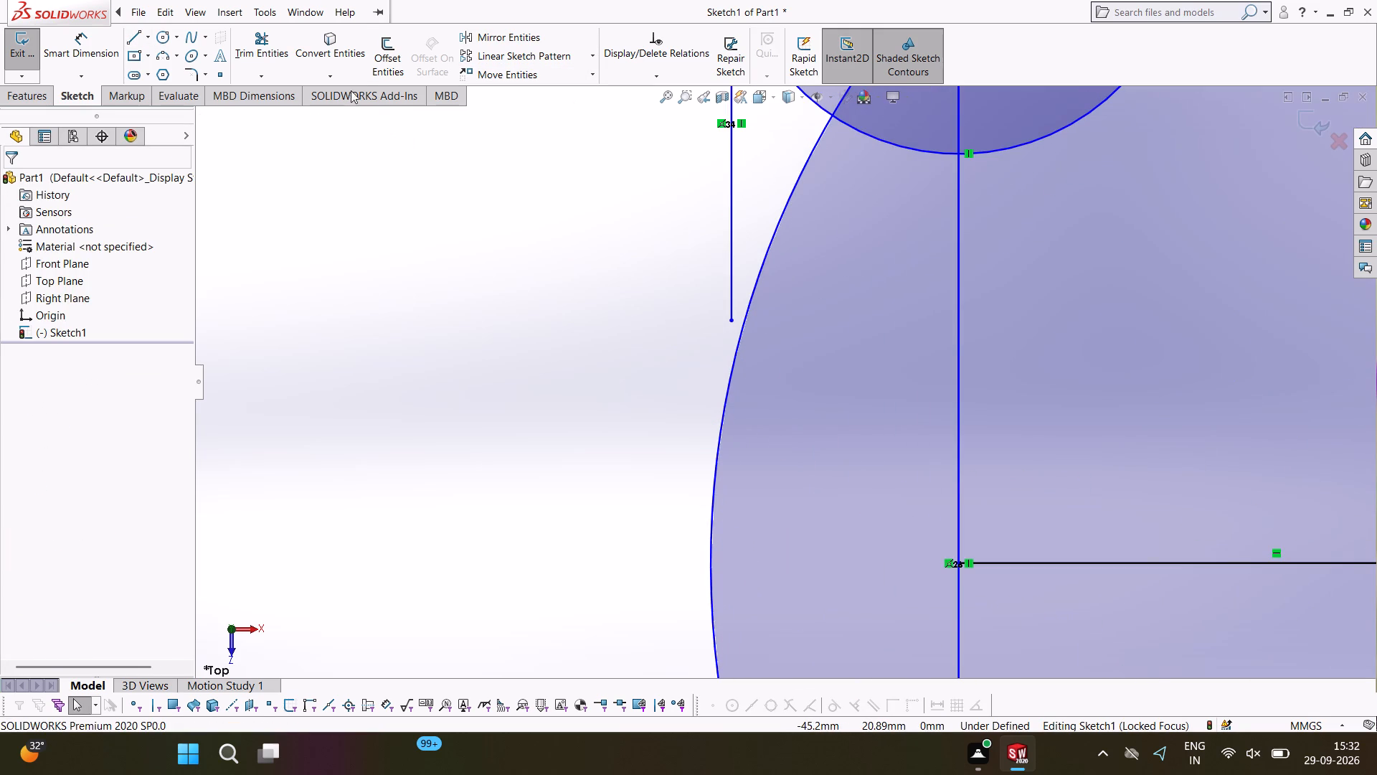
{"action": "left_click", "coordinate": [275, 74]}
{"action": "left_click", "coordinate": [299, 115]}
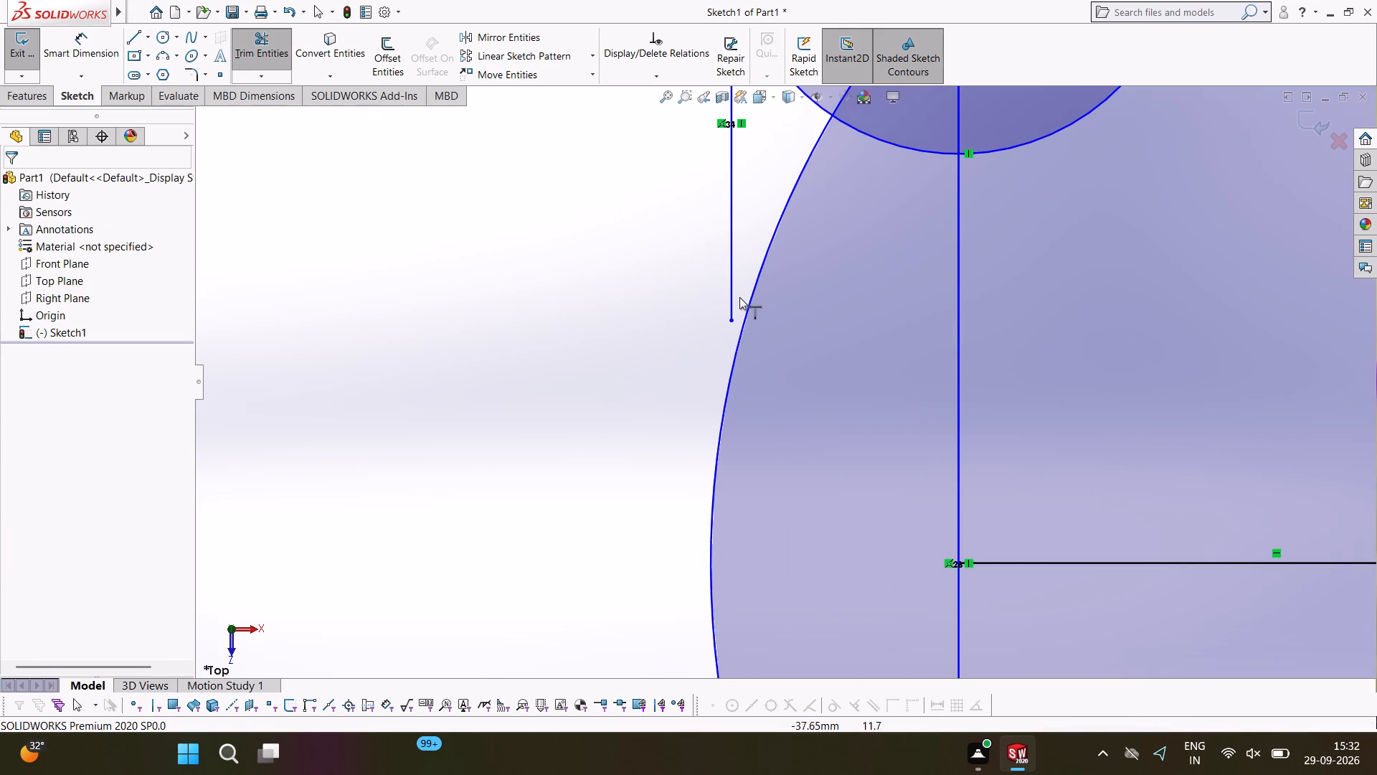
{"action": "left_click", "coordinate": [727, 302]}
{"action": "scroll", "coordinate": [588, 293], "scroll_direction": "down", "scroll_amount": 3, "text": "ctrl"}
{"action": "scroll", "coordinate": [588, 293], "scroll_direction": "up", "scroll_amount": 9, "text": "ctrl"}
{"action": "scroll", "coordinate": [588, 293], "scroll_direction": "right", "scroll_amount": 3}
{"action": "scroll", "coordinate": [483, 245], "scroll_direction": "up", "scroll_amount": 6, "text": "ctrl"}
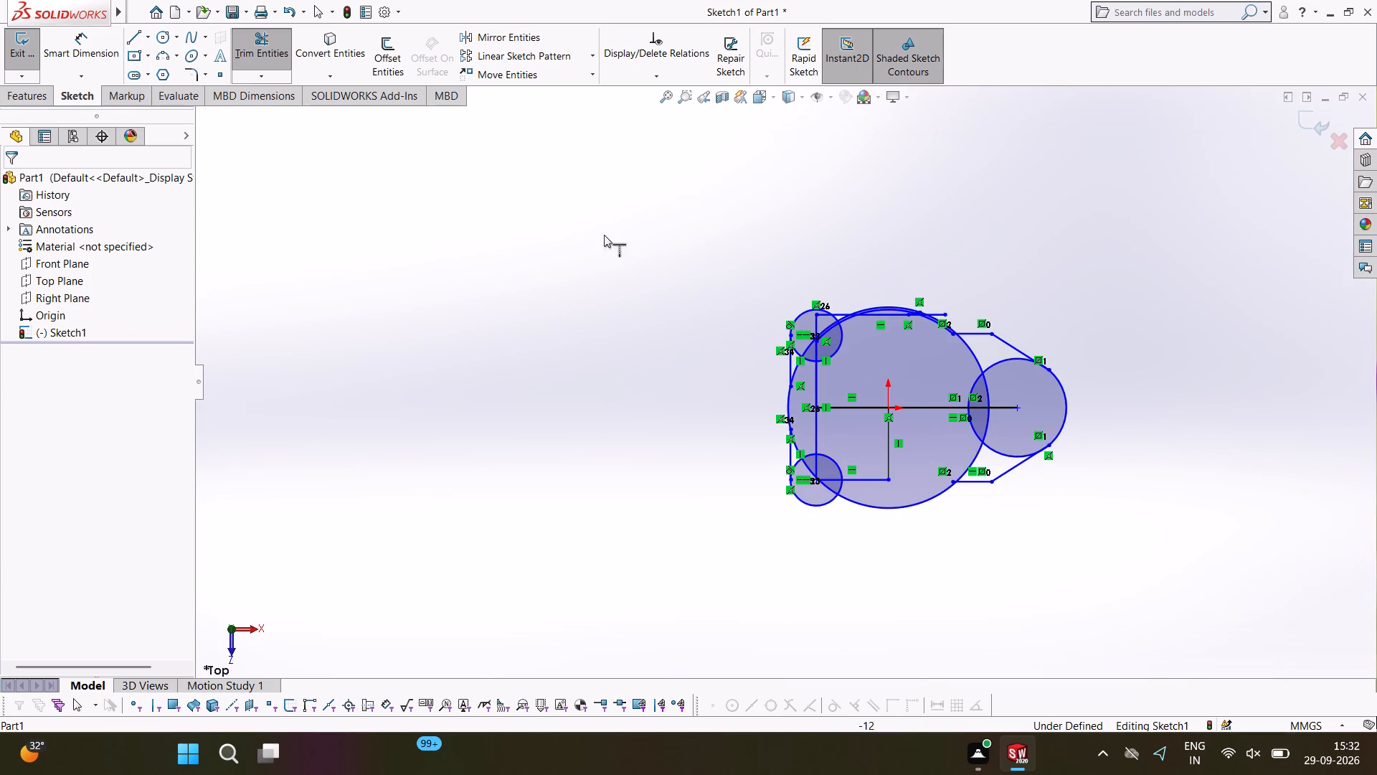
Trim the upper corner circle's inner arc inside the large circle and the vertical line between that corner circle and the horizontal centreline.
{"action": "left_click", "coordinate": [283, 80]}
{"action": "left_click", "coordinate": [273, 85]}
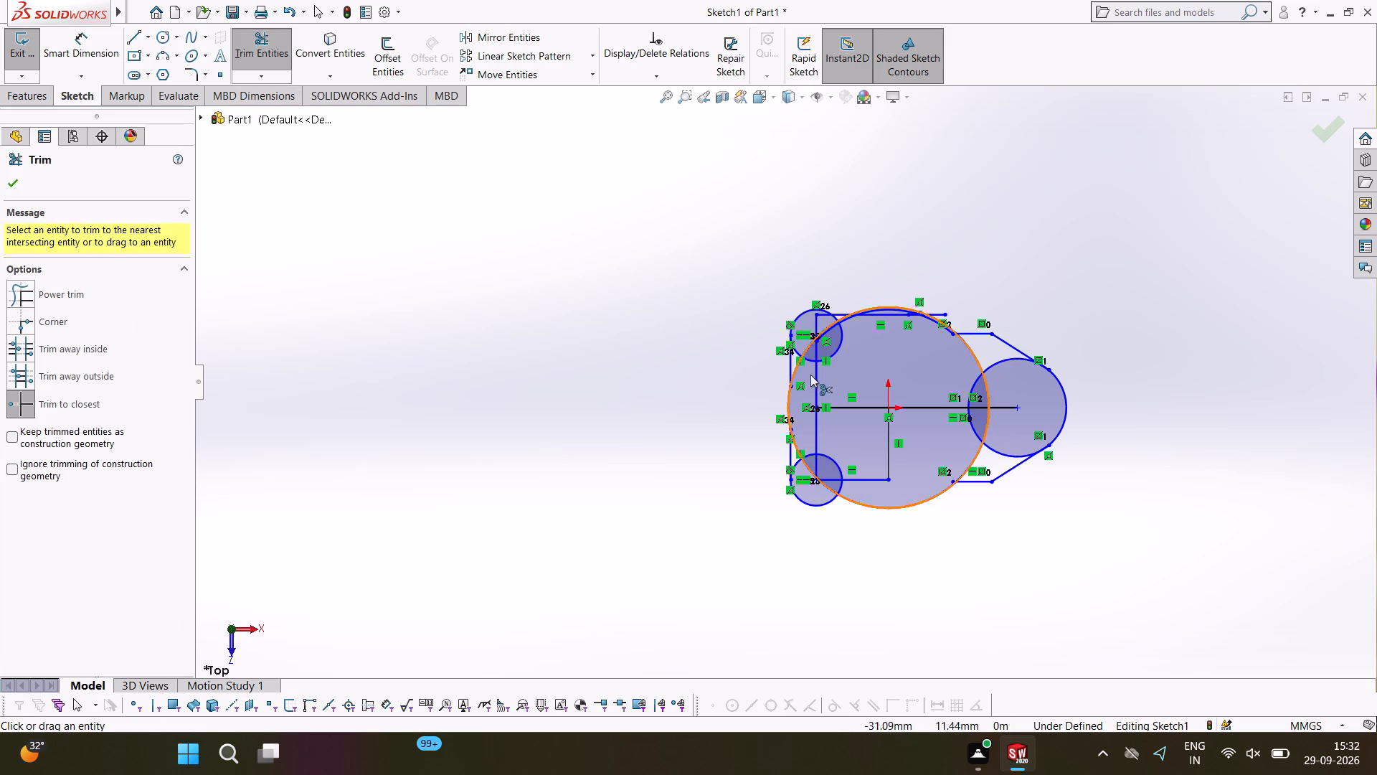
{"action": "left_click", "coordinate": [843, 345]}
{"action": "left_click", "coordinate": [813, 359]}
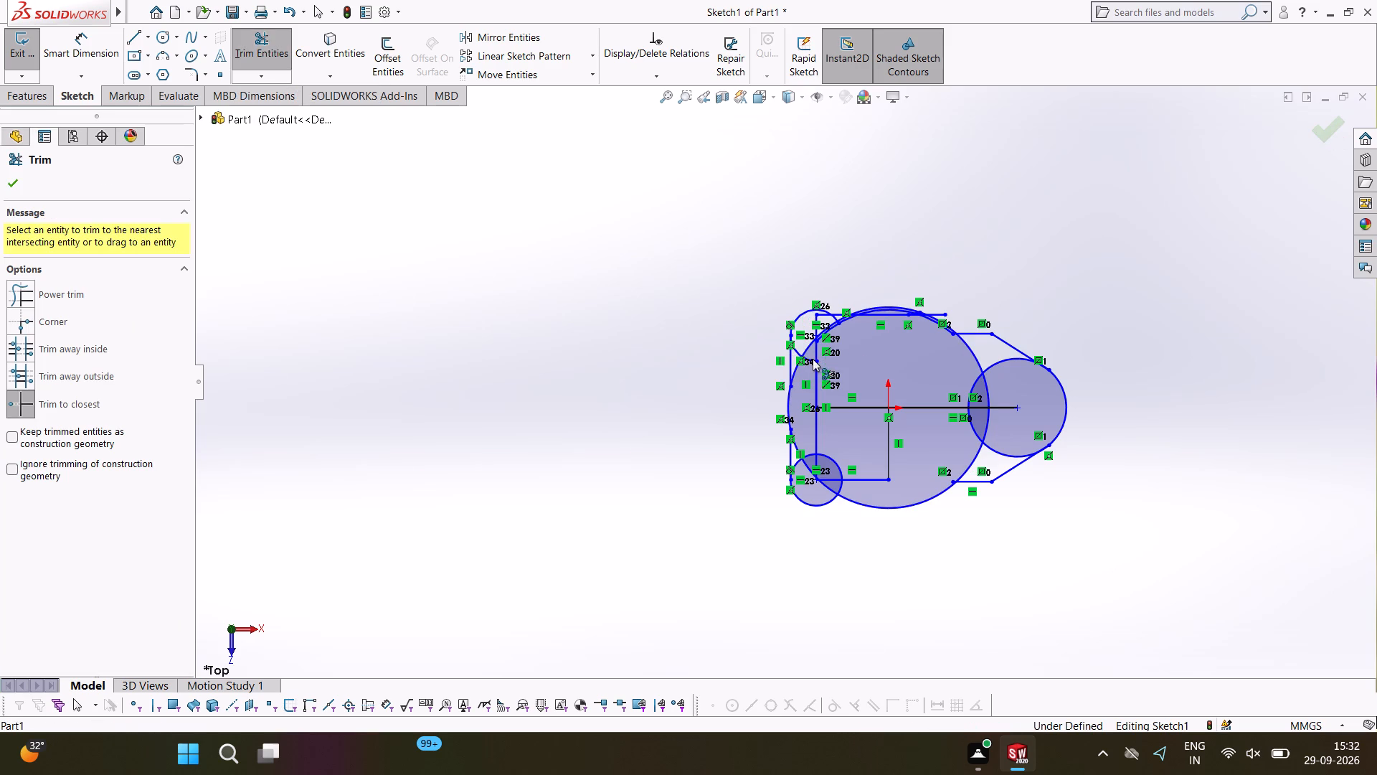
{"action": "left_click", "coordinate": [815, 357]}
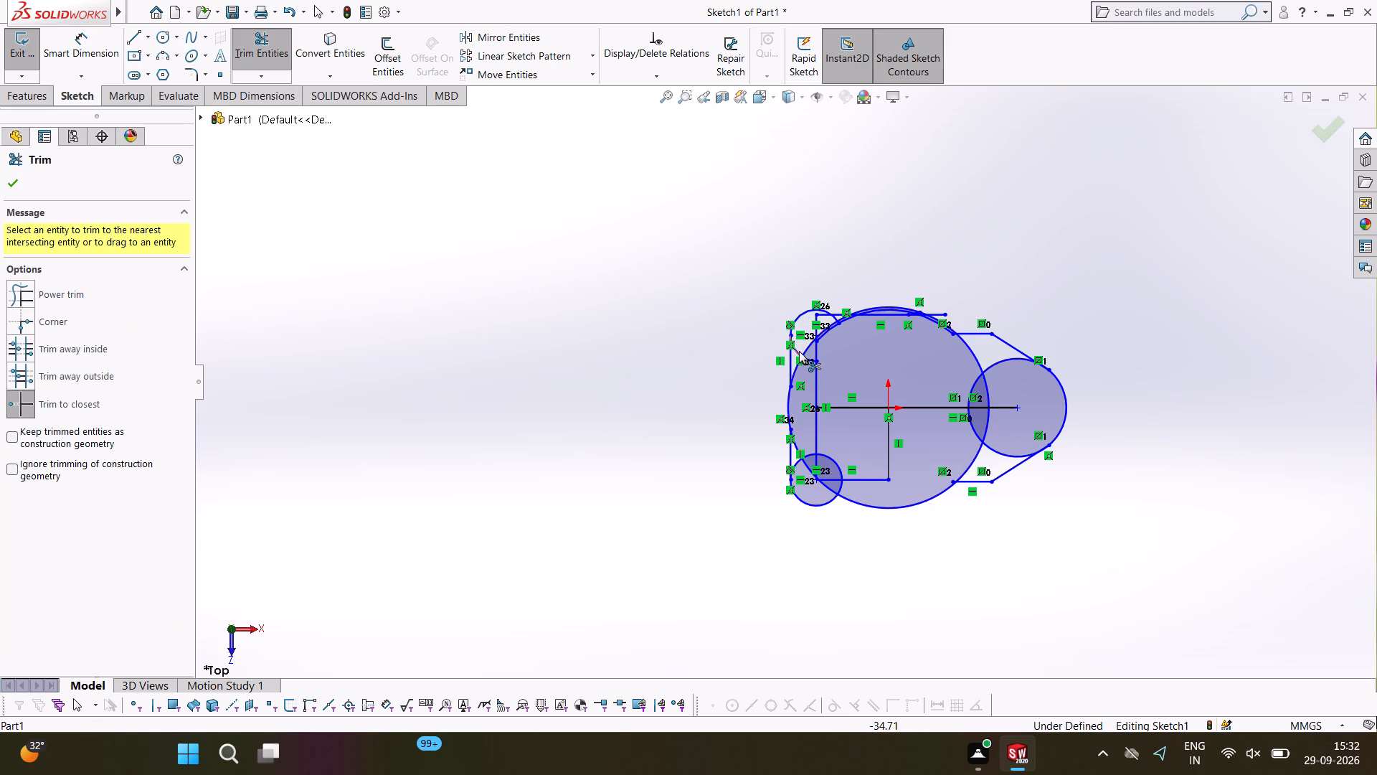
{"action": "left_click", "coordinate": [799, 350]}
{"action": "left_click", "coordinate": [817, 376]}
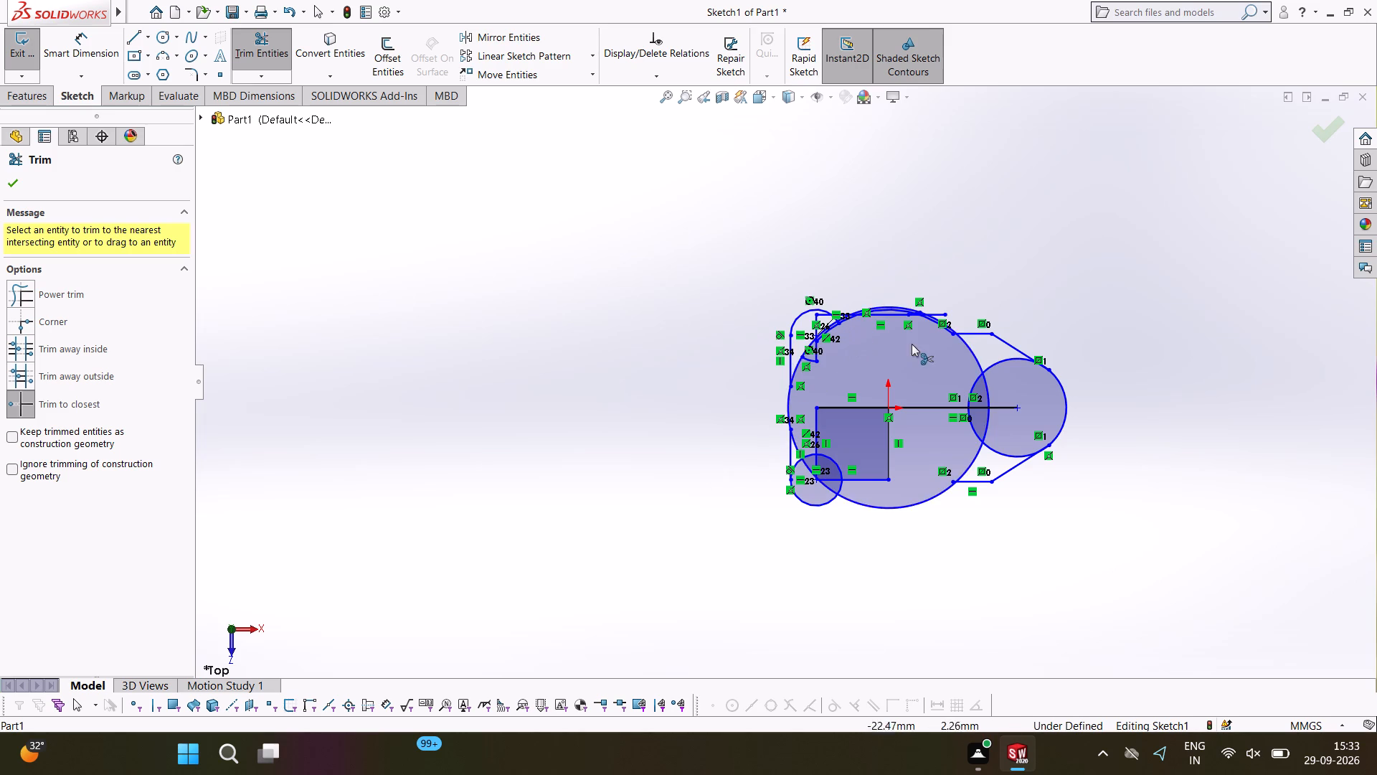
Sketch a 6 mm horizontal line outward from the end of the top horizontal line to the upper corner arc.
{"action": "scroll", "coordinate": [902, 343], "scroll_direction": "down", "scroll_amount": 6, "text": "ctrl"}
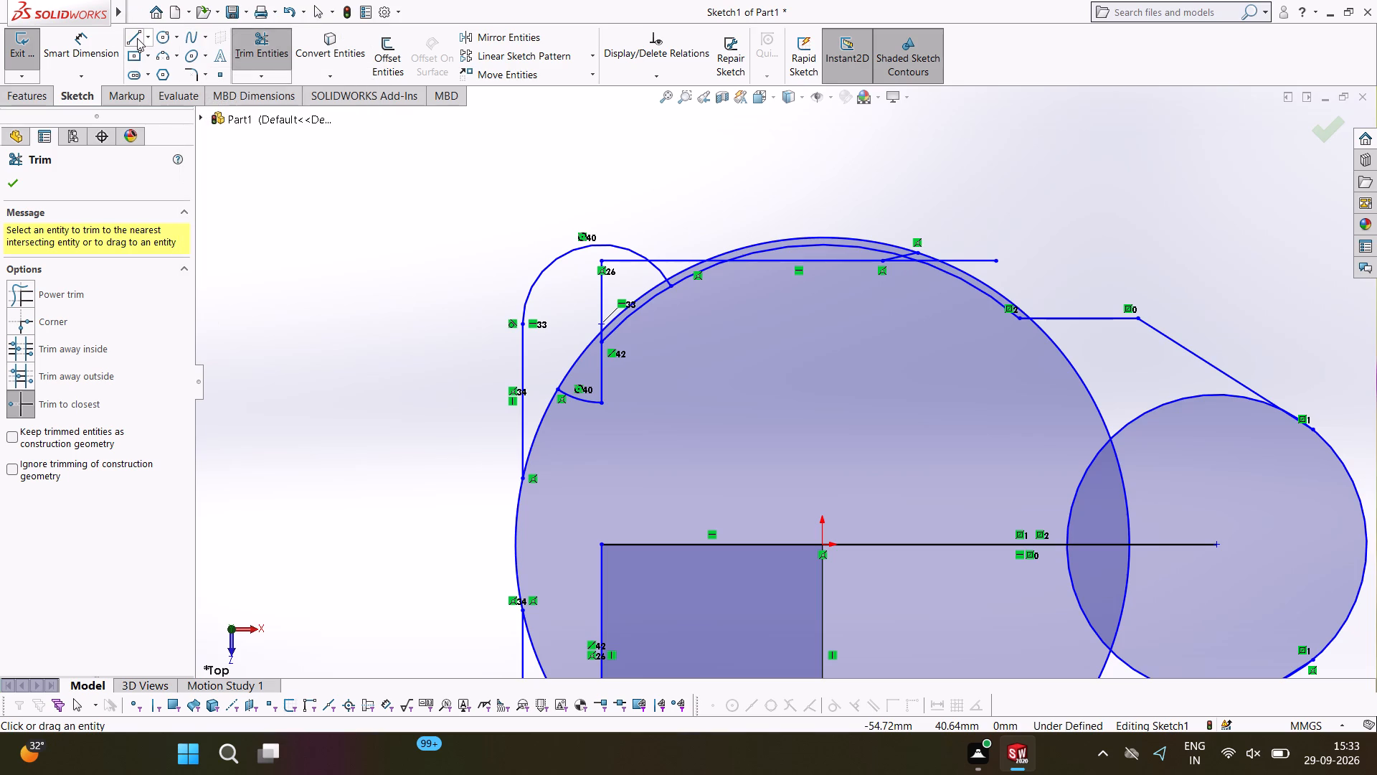
{"action": "left_click", "coordinate": [137, 38]}
{"action": "left_click", "coordinate": [603, 261]}
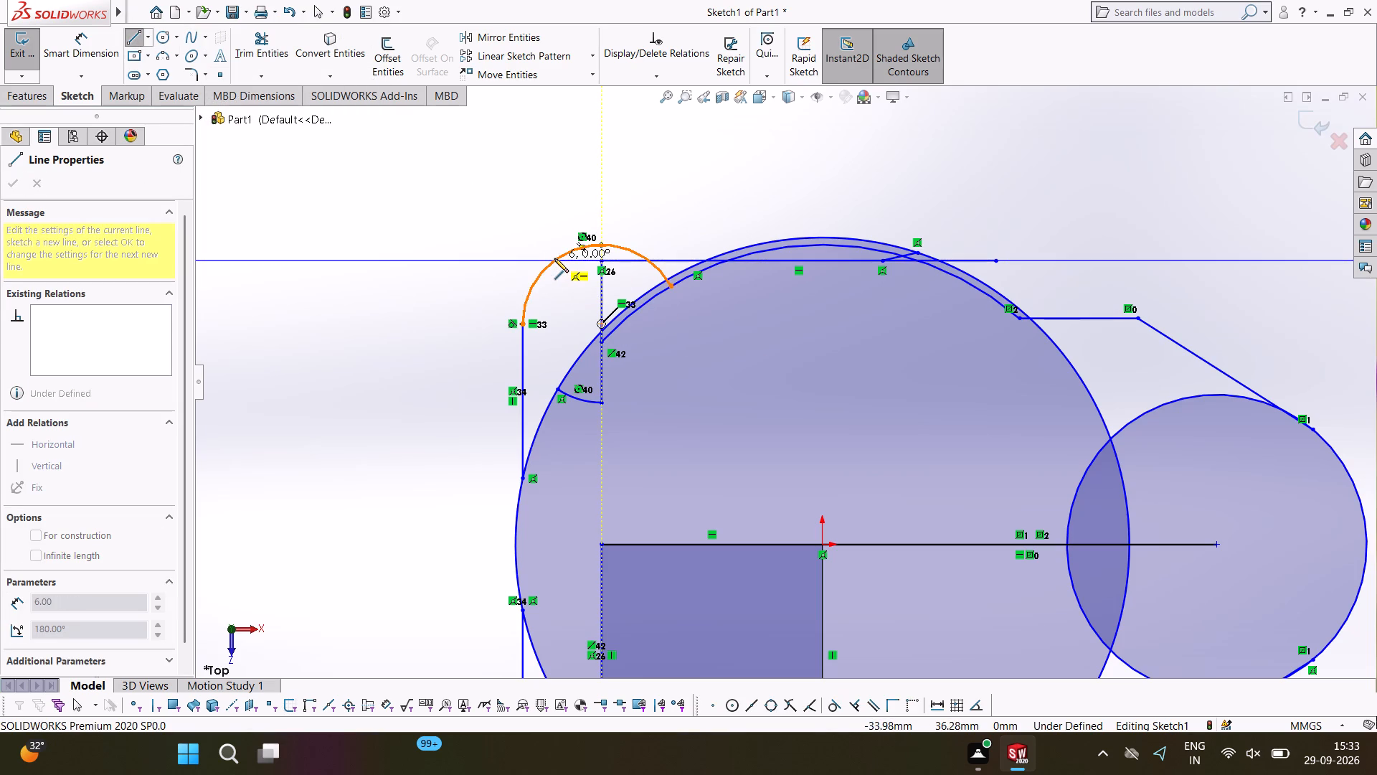
{"action": "left_click", "coordinate": [554, 258]}
{"action": "right_click", "coordinate": [554, 258]}
{"action": "left_click", "coordinate": [580, 261]}
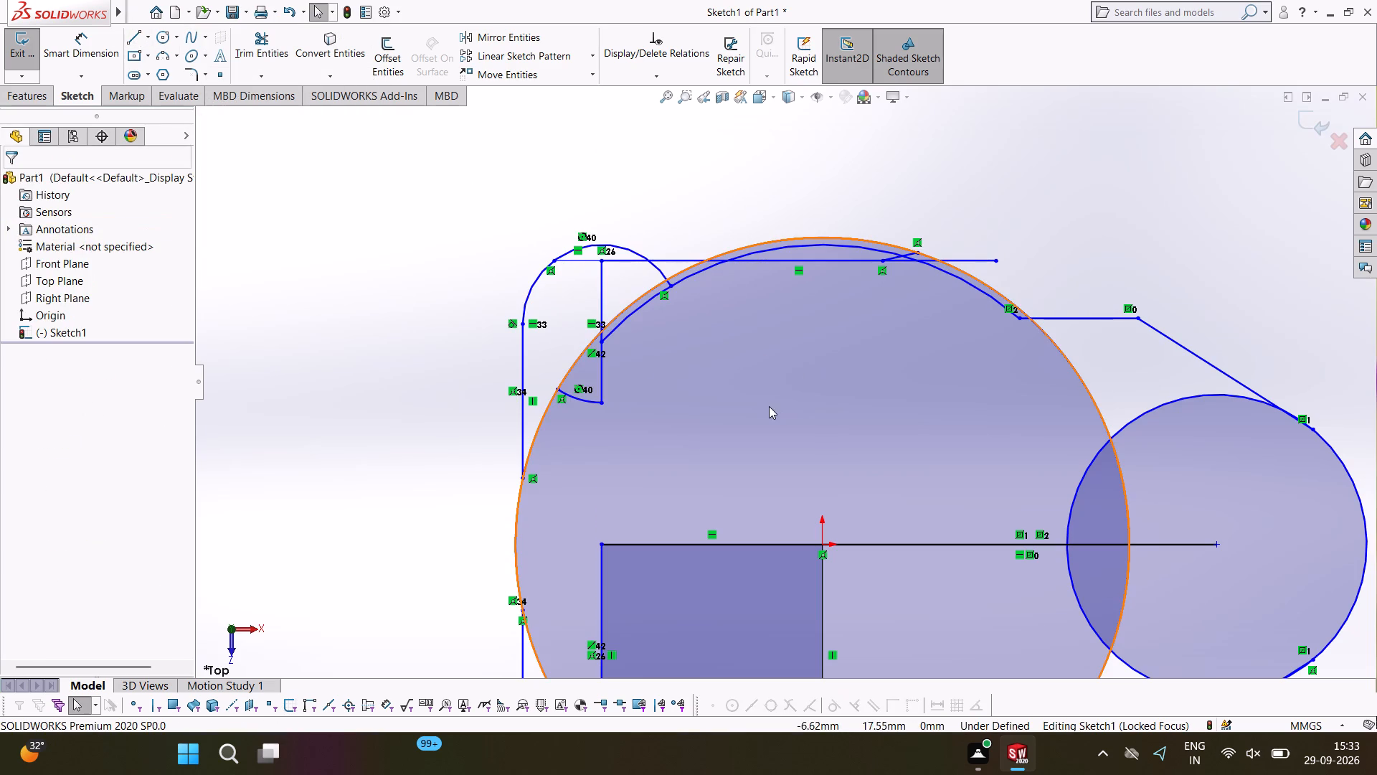
Trim away the remaining vertical line pieces, the leftover lower arc of the upper corner circle, and the inner concentric arc's end beside them.
{"action": "left_click", "coordinate": [252, 35]}
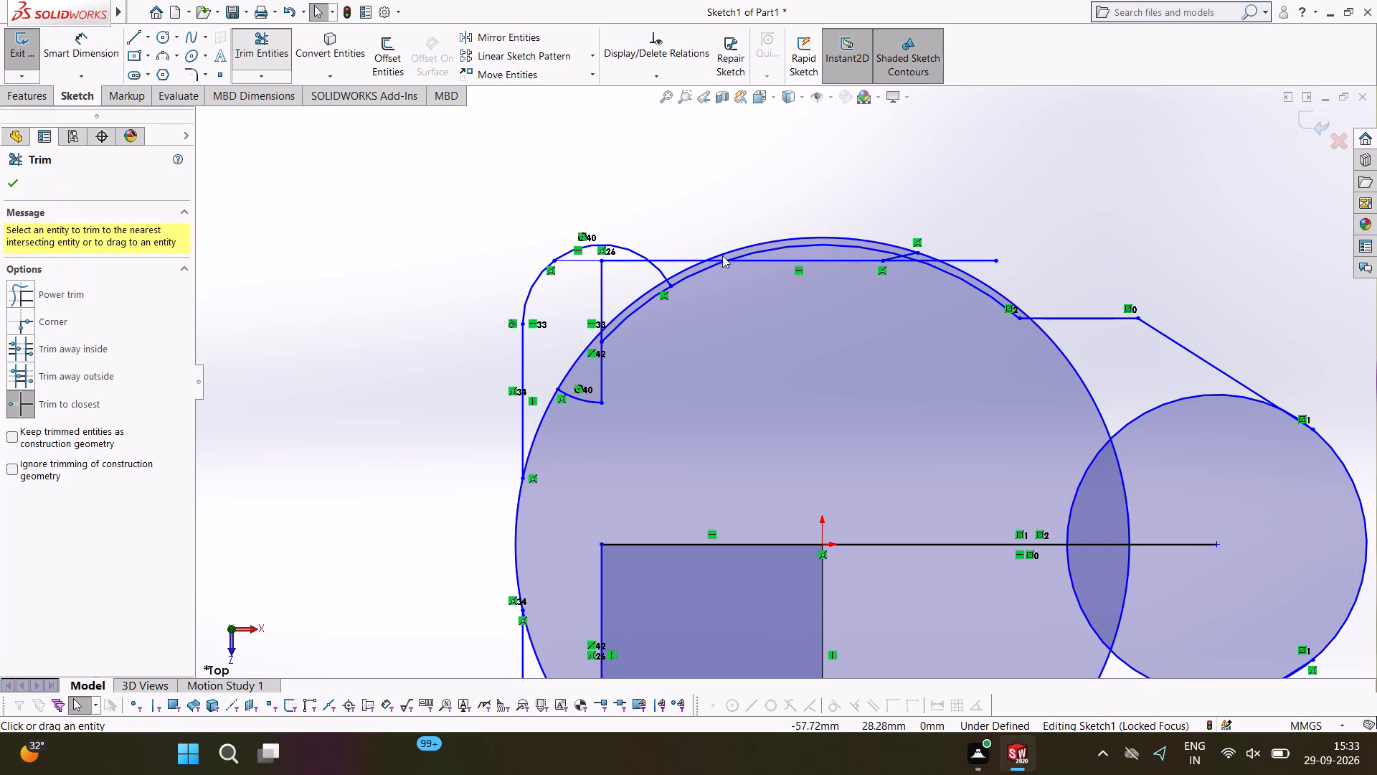
{"action": "left_click", "coordinate": [602, 291]}
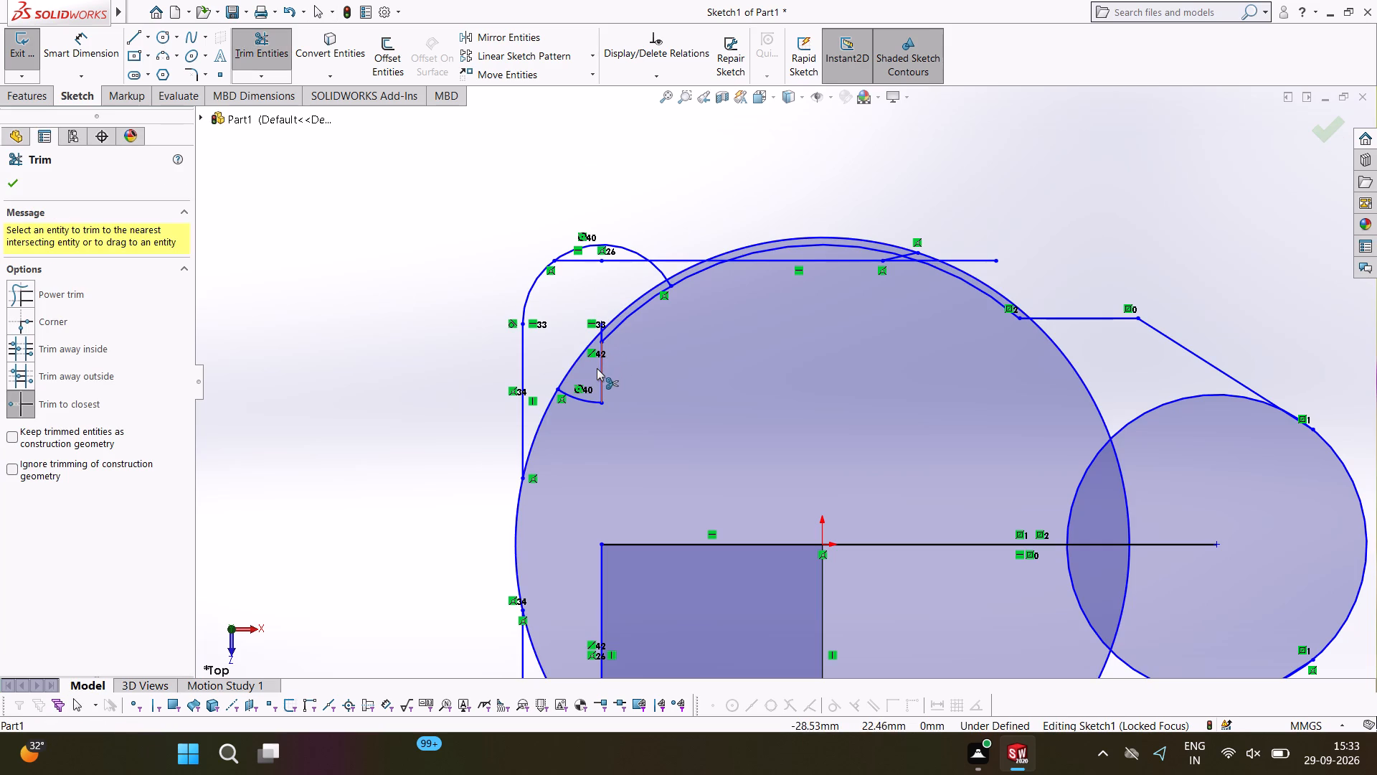
{"action": "left_click", "coordinate": [597, 368]}
{"action": "left_click", "coordinate": [587, 398]}
{"action": "left_click", "coordinate": [601, 372]}
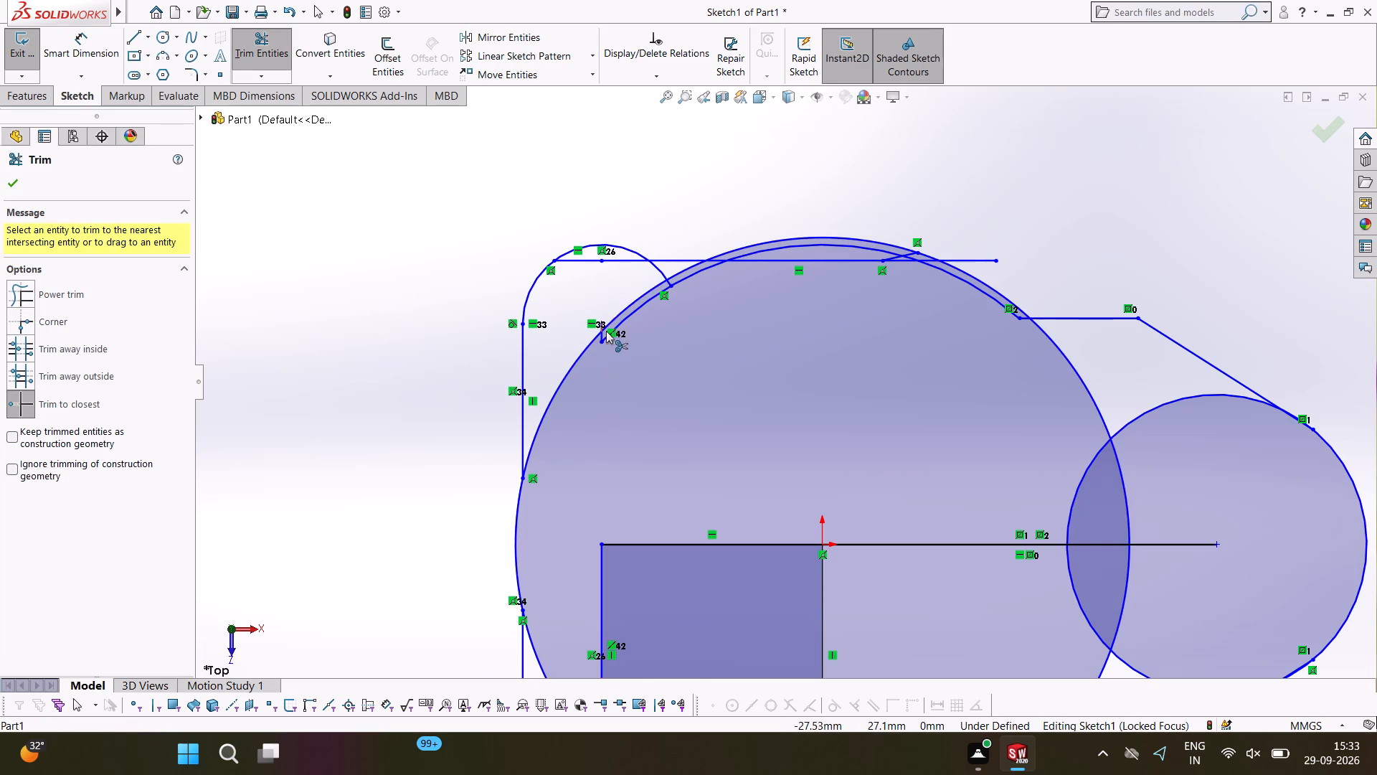
{"action": "left_click", "coordinate": [602, 338]}
{"action": "left_click", "coordinate": [606, 334]}
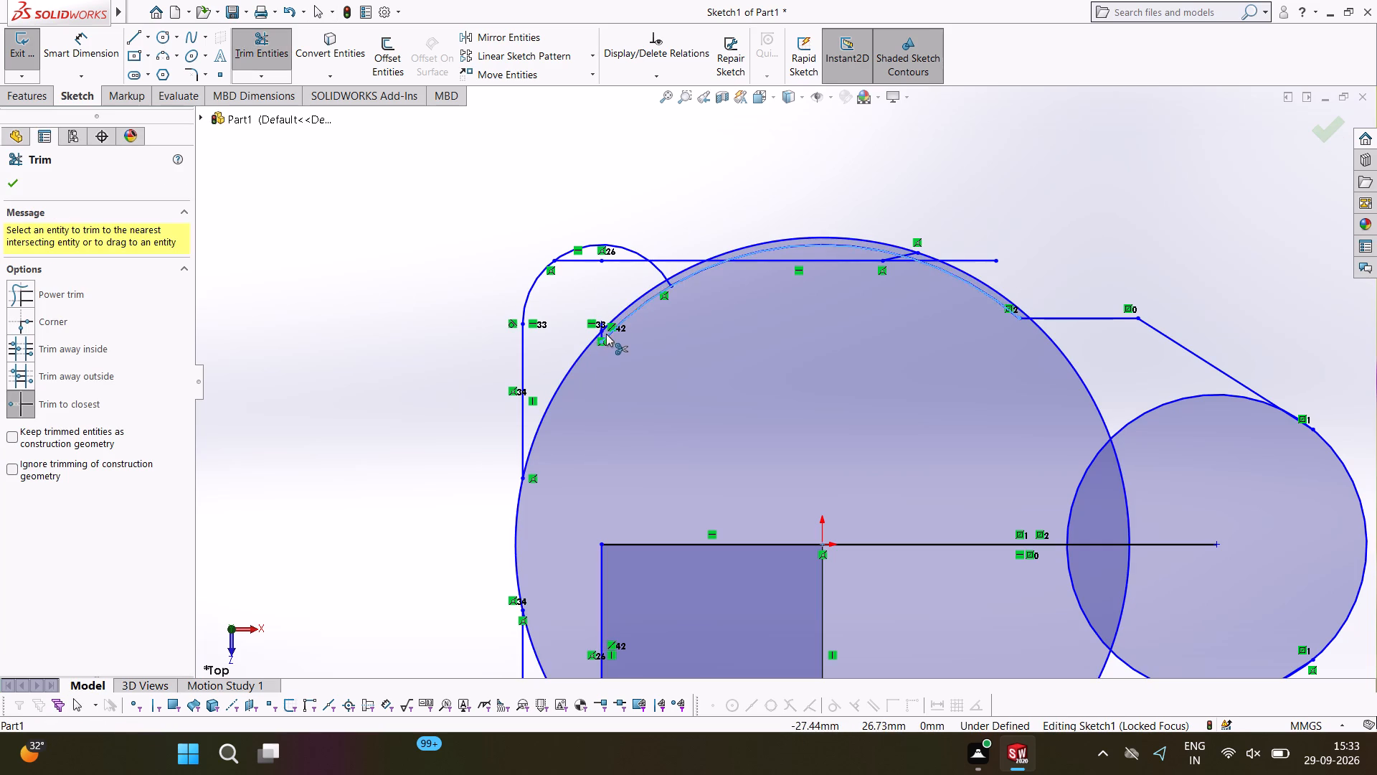
{"action": "left_click", "coordinate": [600, 331]}
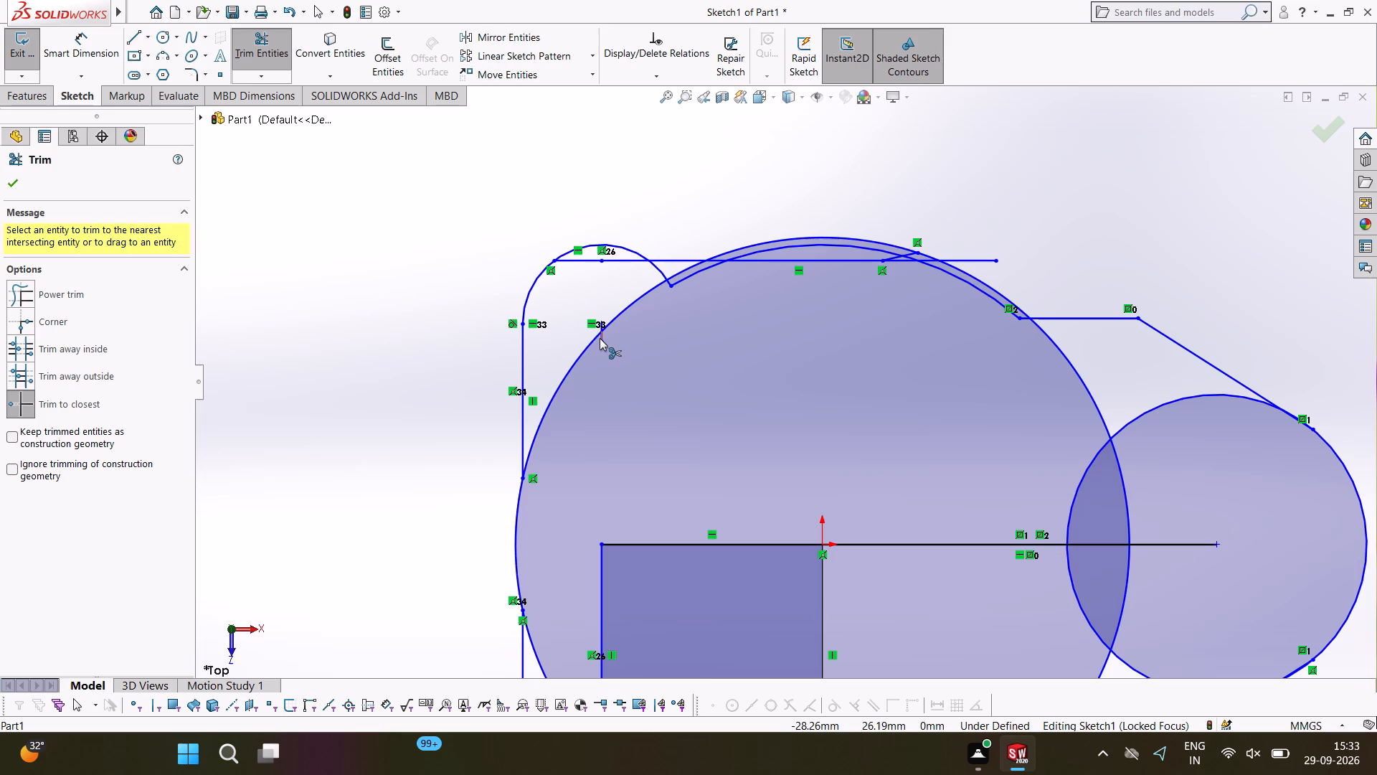
{"action": "left_click", "coordinate": [602, 339]}
{"action": "left_click", "coordinate": [602, 324]}
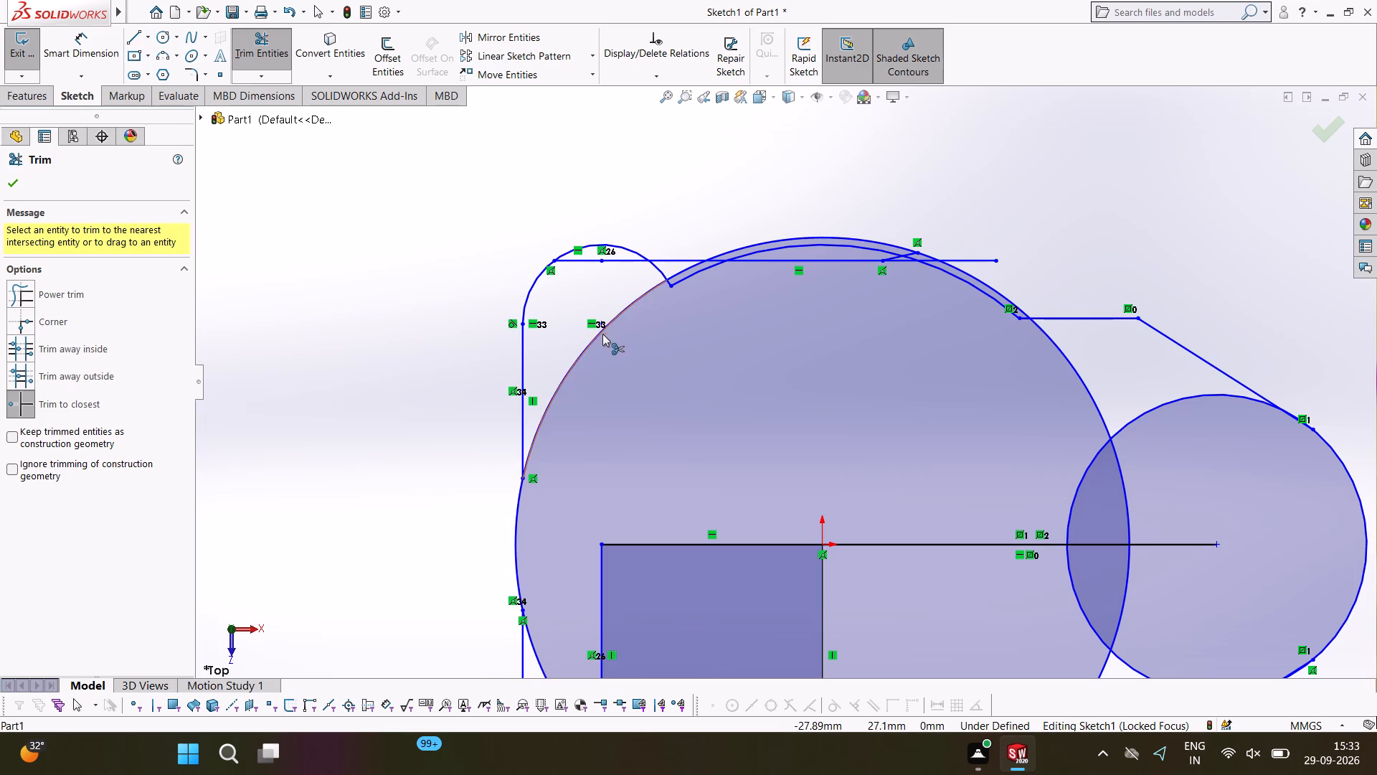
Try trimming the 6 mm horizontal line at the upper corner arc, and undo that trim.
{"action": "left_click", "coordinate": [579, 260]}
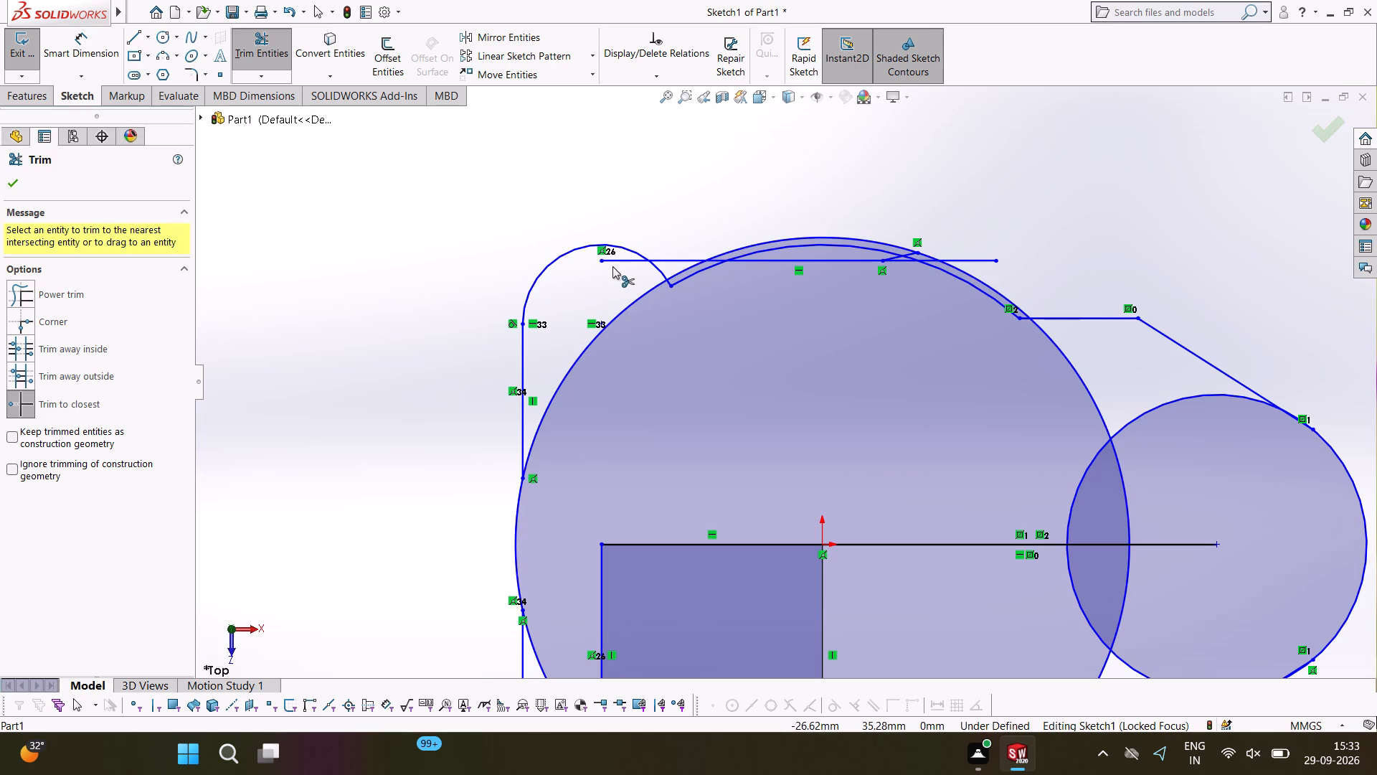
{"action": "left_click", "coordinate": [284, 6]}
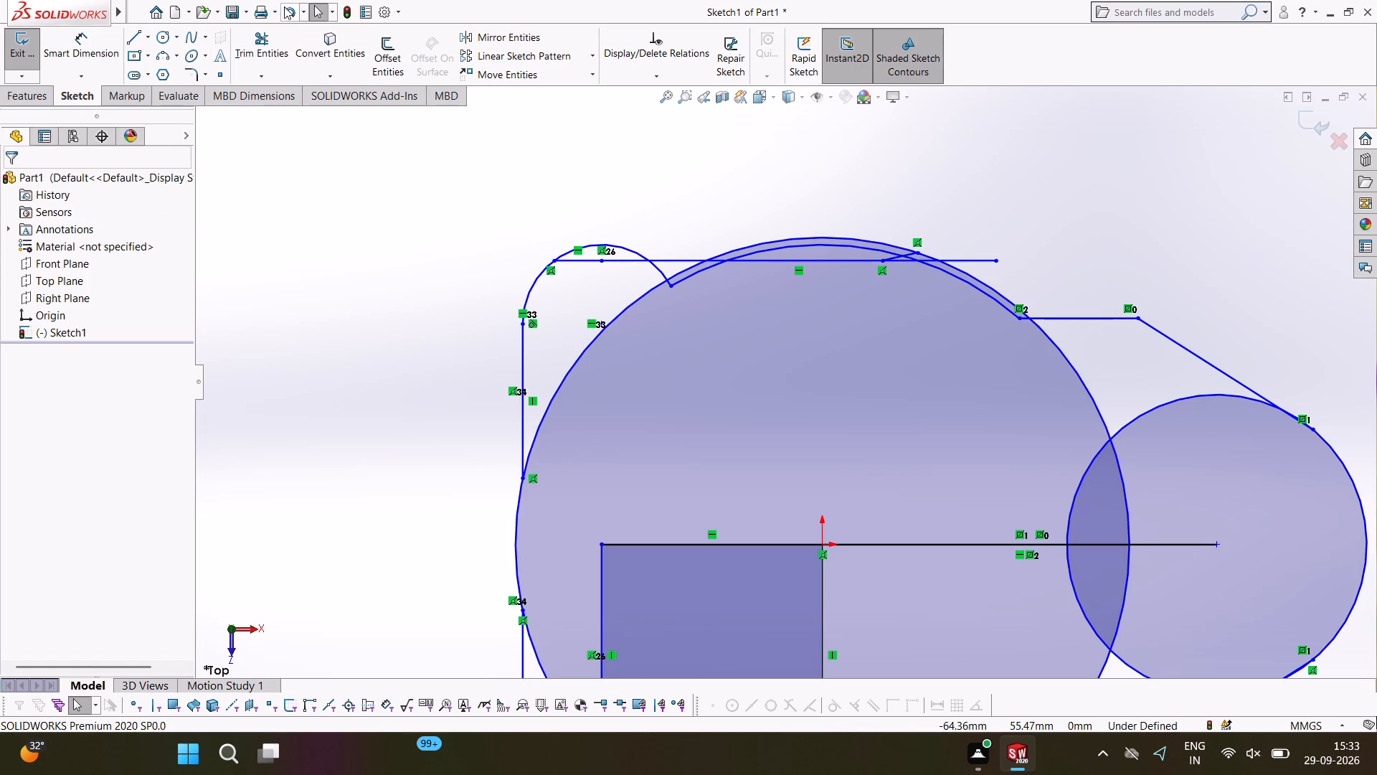
Trim the upper corner arc beyond the top horizontal line, the adjacent inner concentric arc piece, and the large circle's arc across that corner.
{"action": "left_click", "coordinate": [252, 40]}
{"action": "left_click", "coordinate": [617, 243]}
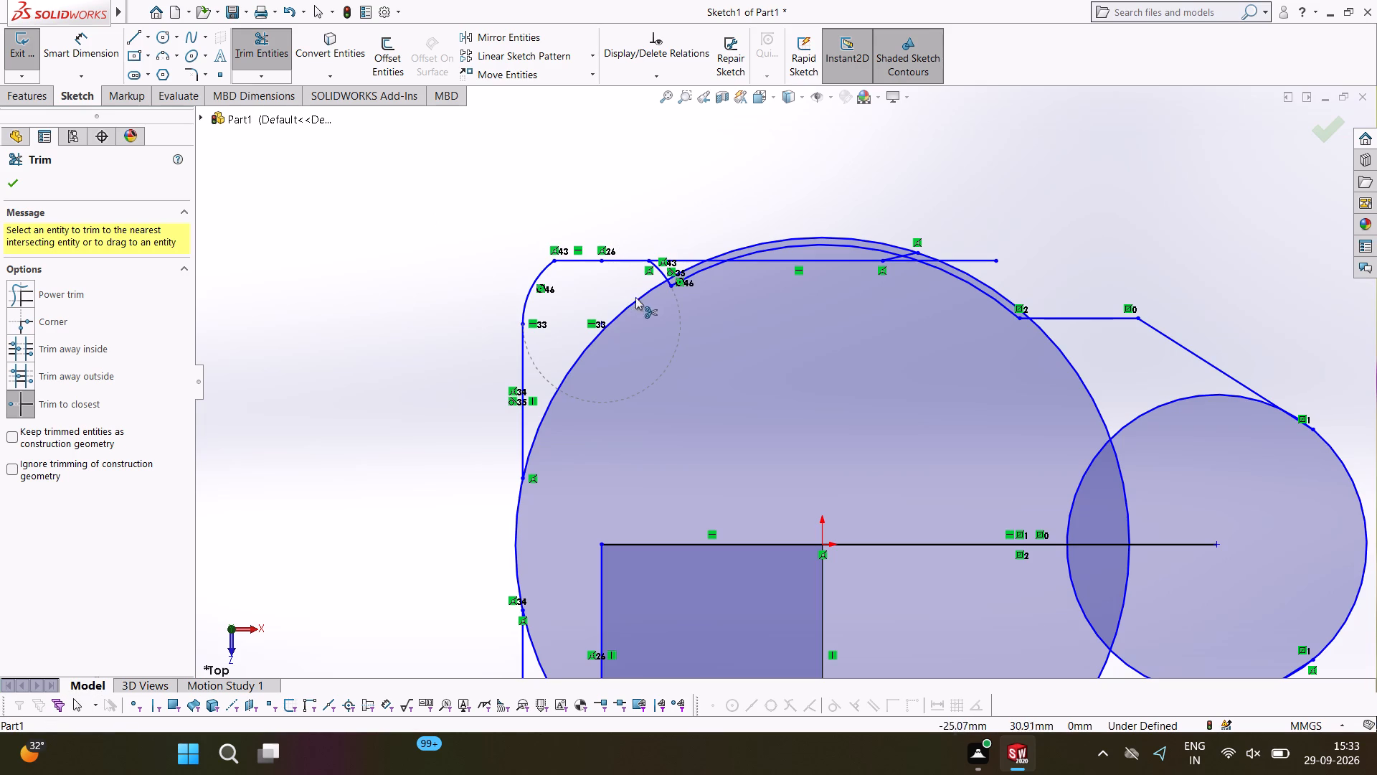
{"action": "left_click", "coordinate": [659, 270]}
{"action": "left_click", "coordinate": [681, 281]}
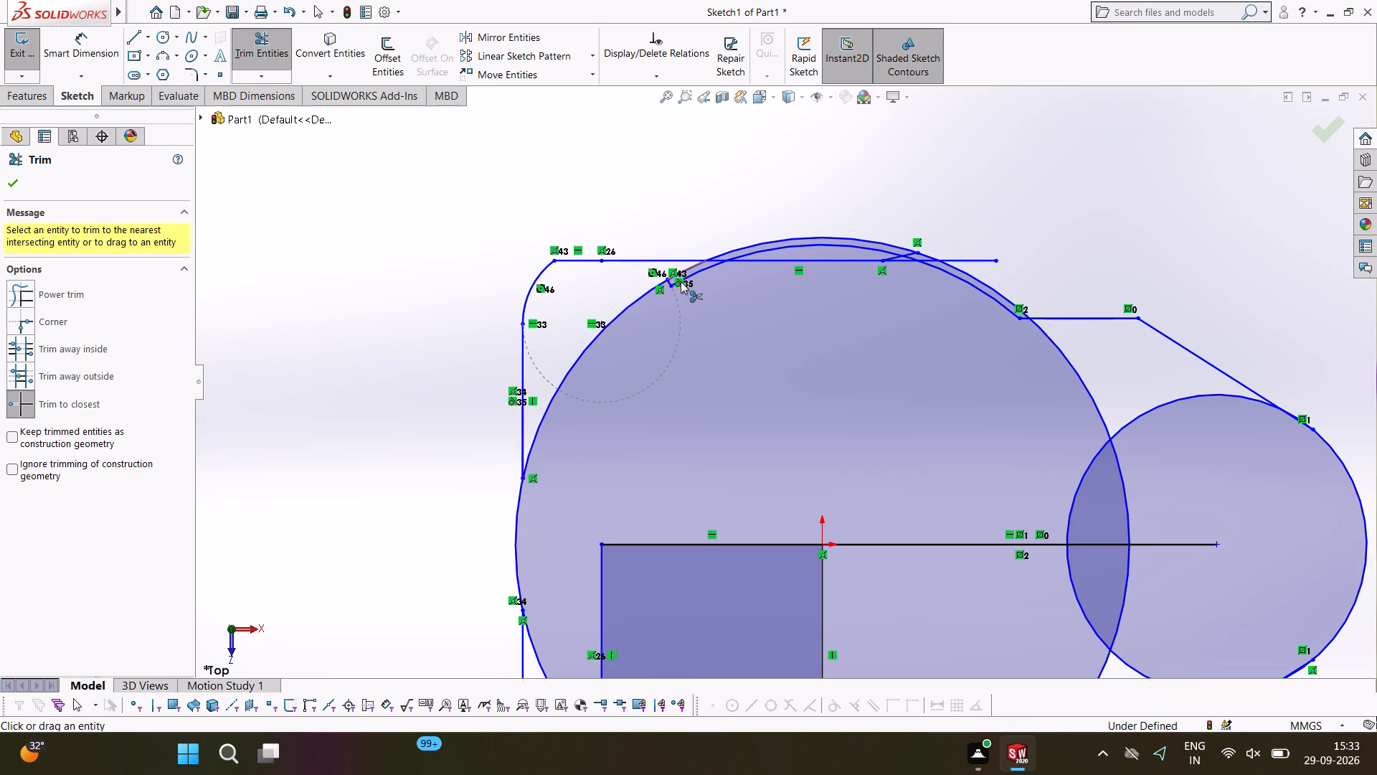
{"action": "left_click", "coordinate": [692, 277]}
{"action": "left_click", "coordinate": [669, 283]}
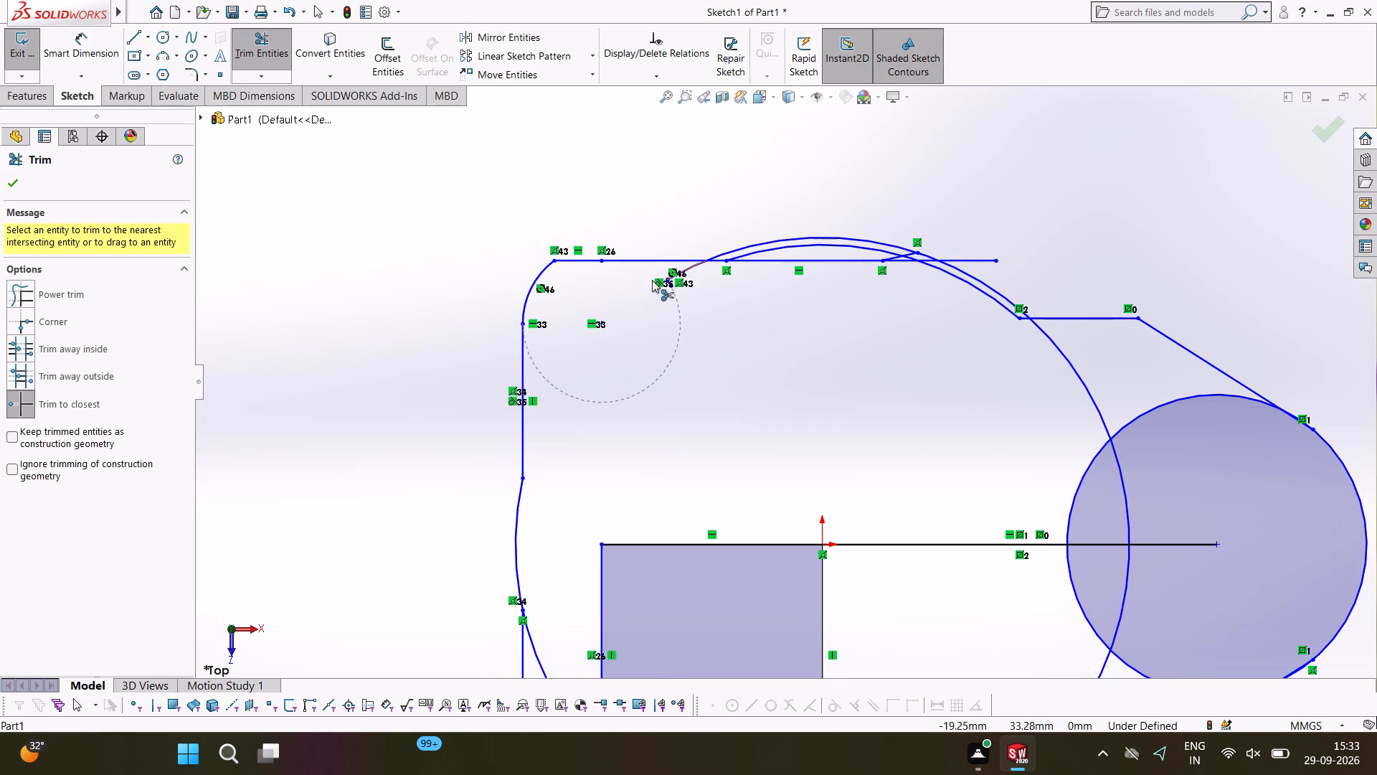
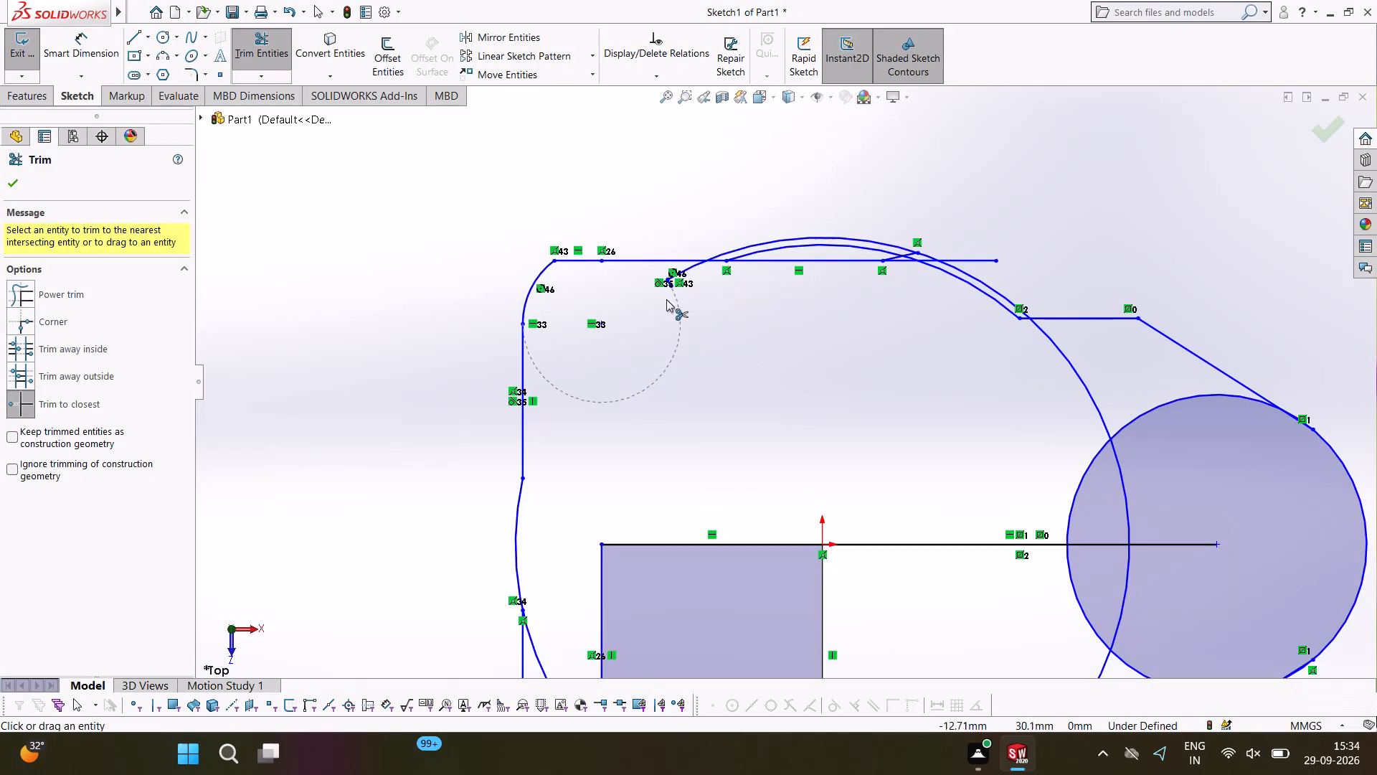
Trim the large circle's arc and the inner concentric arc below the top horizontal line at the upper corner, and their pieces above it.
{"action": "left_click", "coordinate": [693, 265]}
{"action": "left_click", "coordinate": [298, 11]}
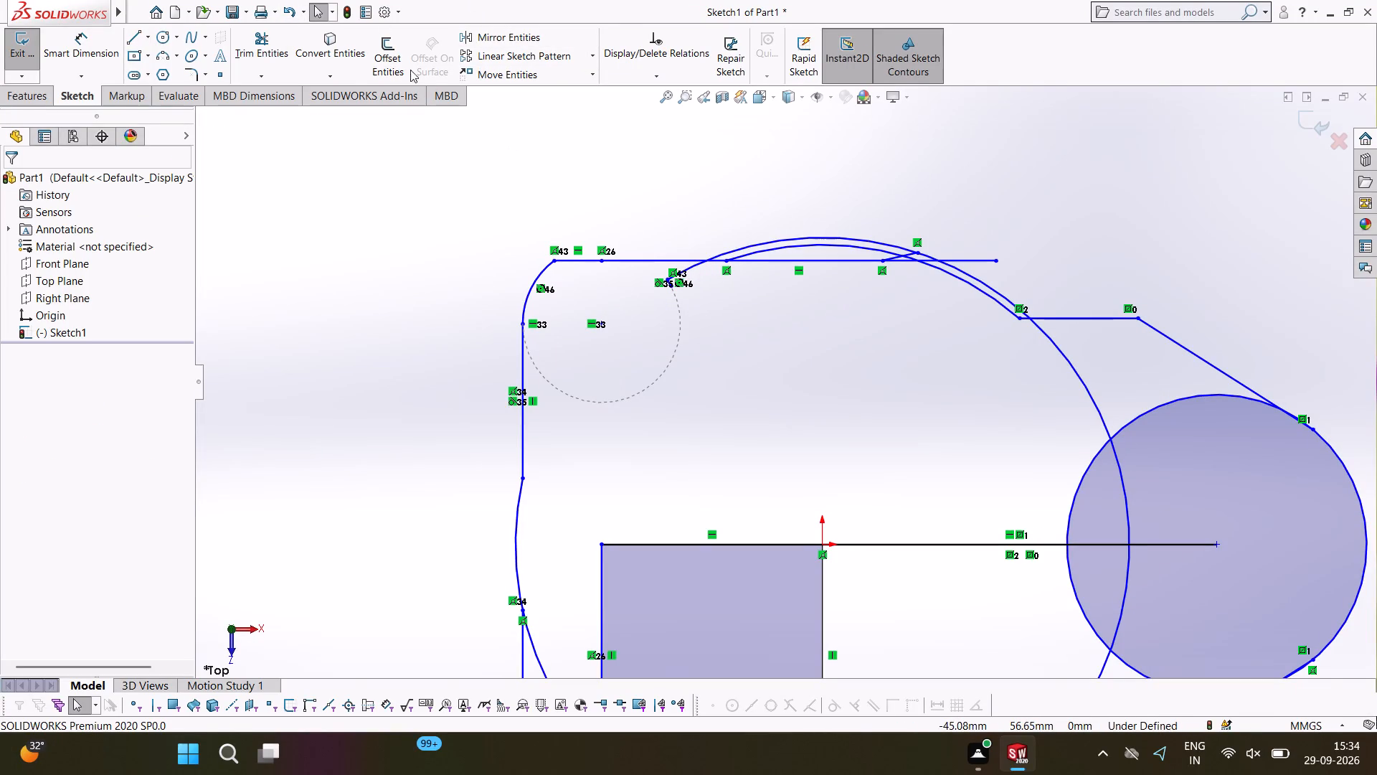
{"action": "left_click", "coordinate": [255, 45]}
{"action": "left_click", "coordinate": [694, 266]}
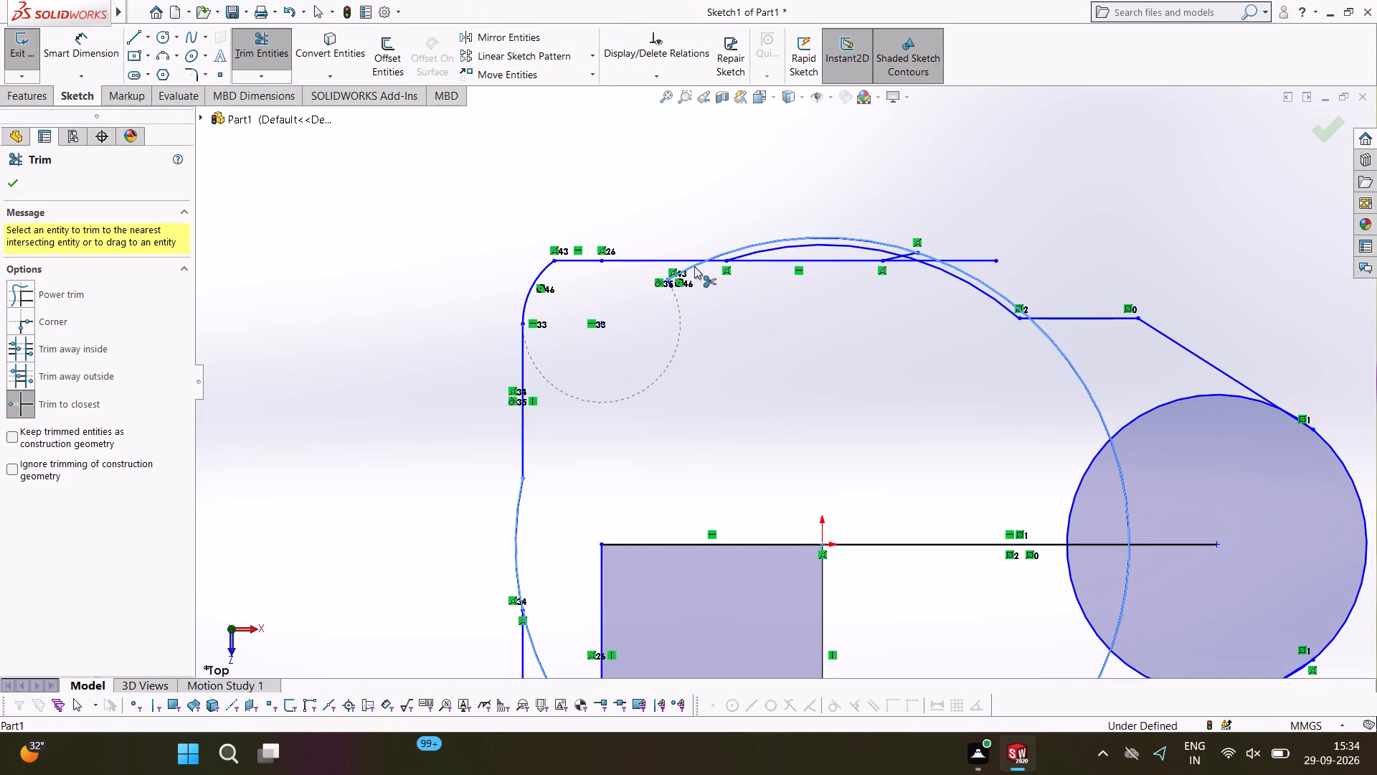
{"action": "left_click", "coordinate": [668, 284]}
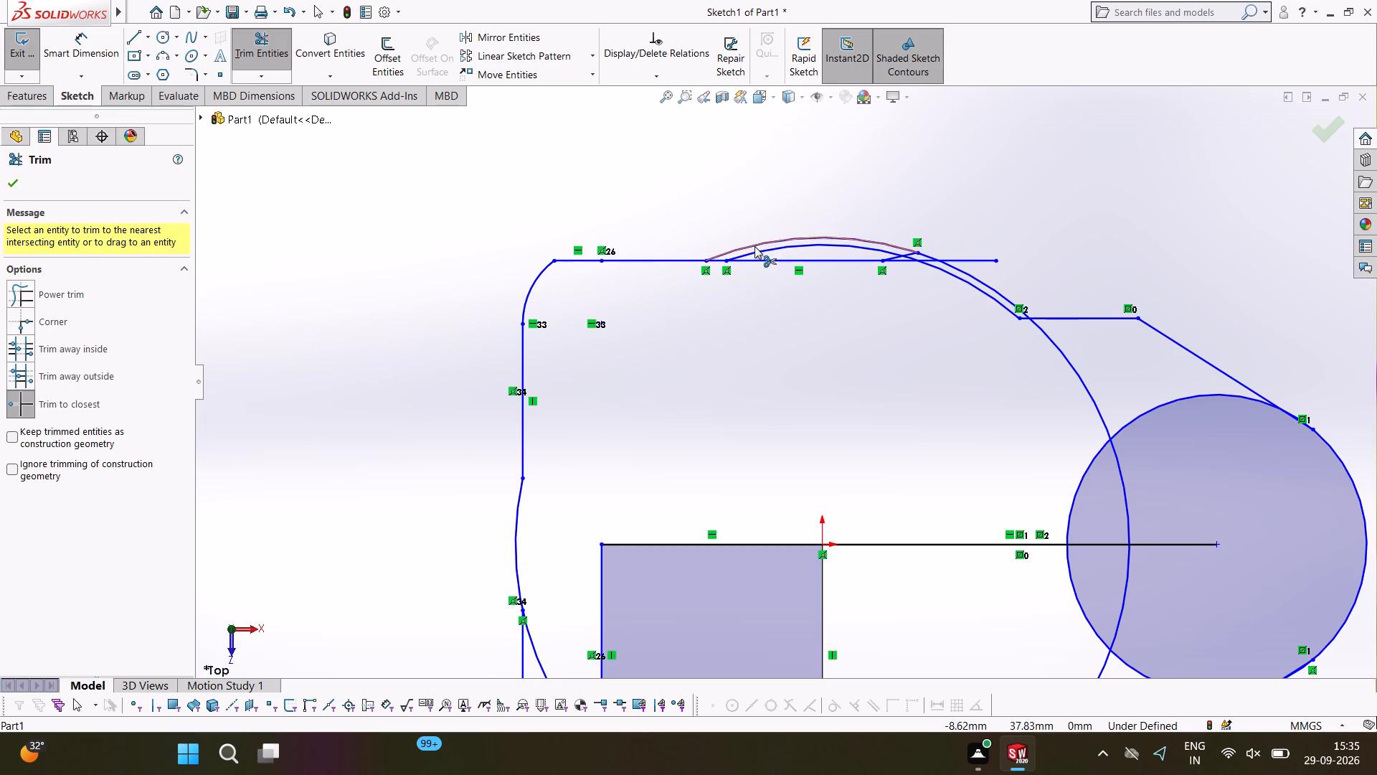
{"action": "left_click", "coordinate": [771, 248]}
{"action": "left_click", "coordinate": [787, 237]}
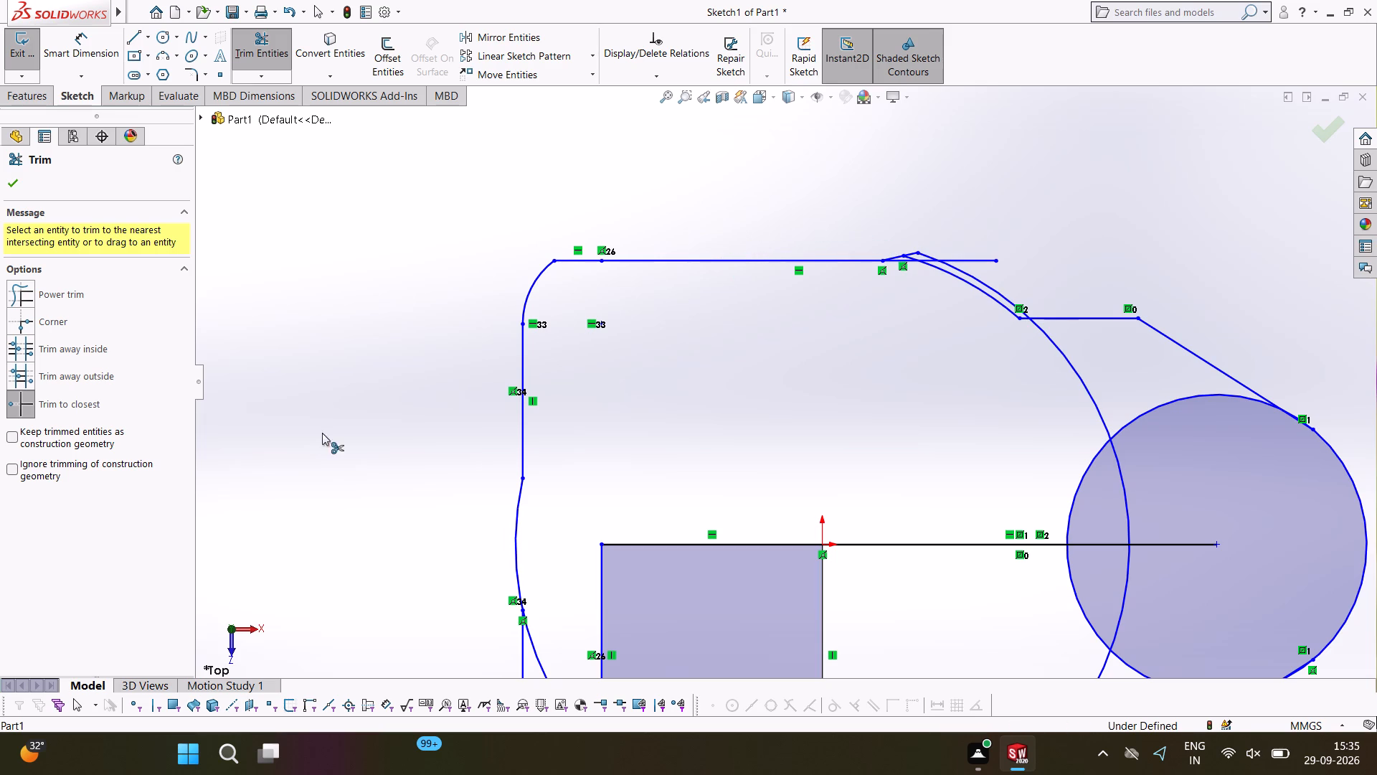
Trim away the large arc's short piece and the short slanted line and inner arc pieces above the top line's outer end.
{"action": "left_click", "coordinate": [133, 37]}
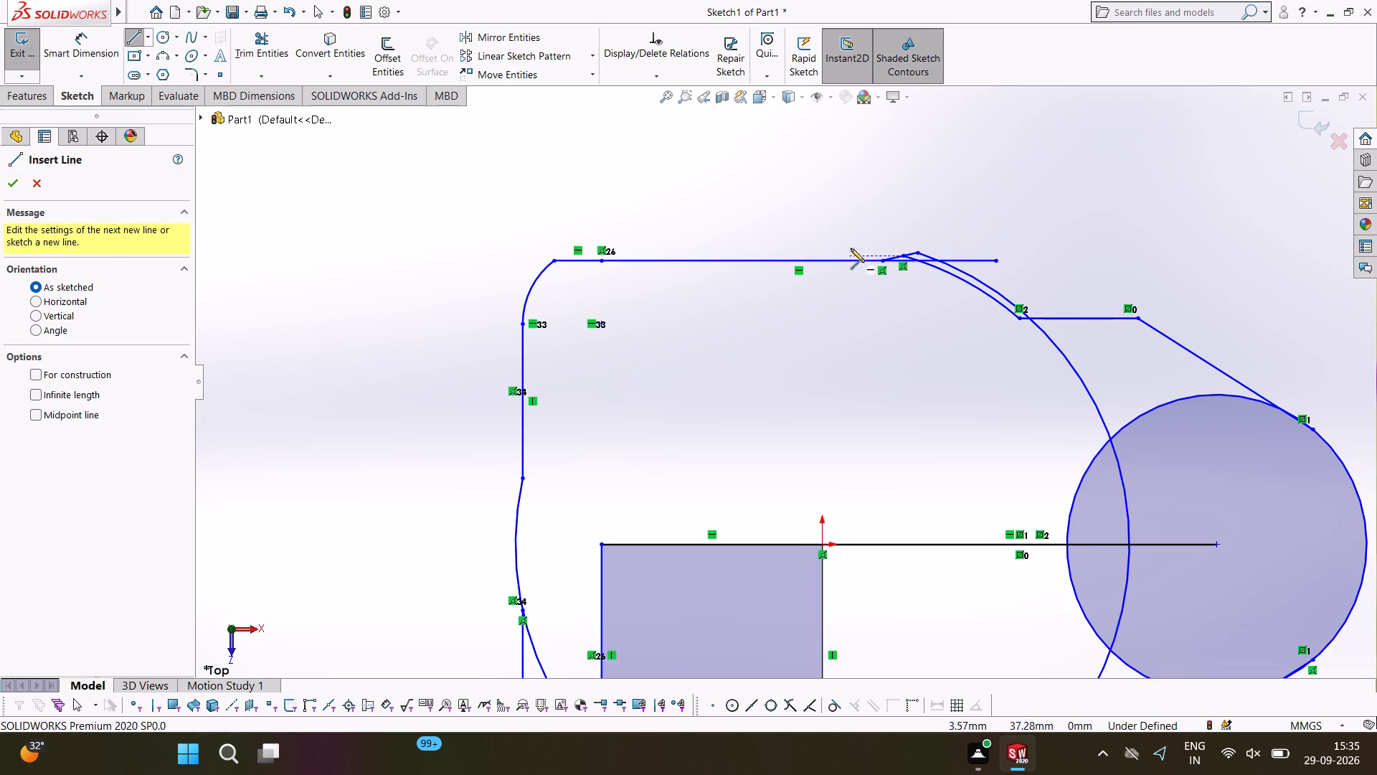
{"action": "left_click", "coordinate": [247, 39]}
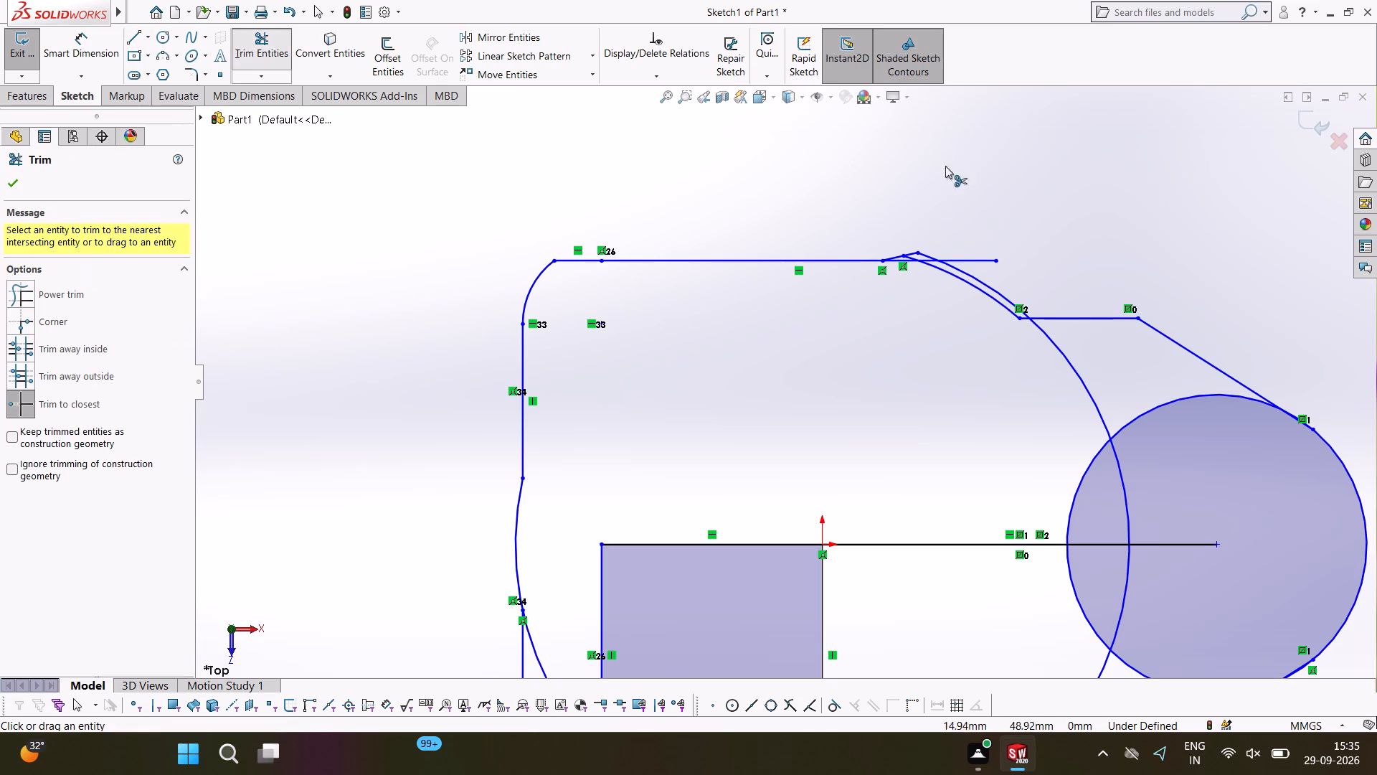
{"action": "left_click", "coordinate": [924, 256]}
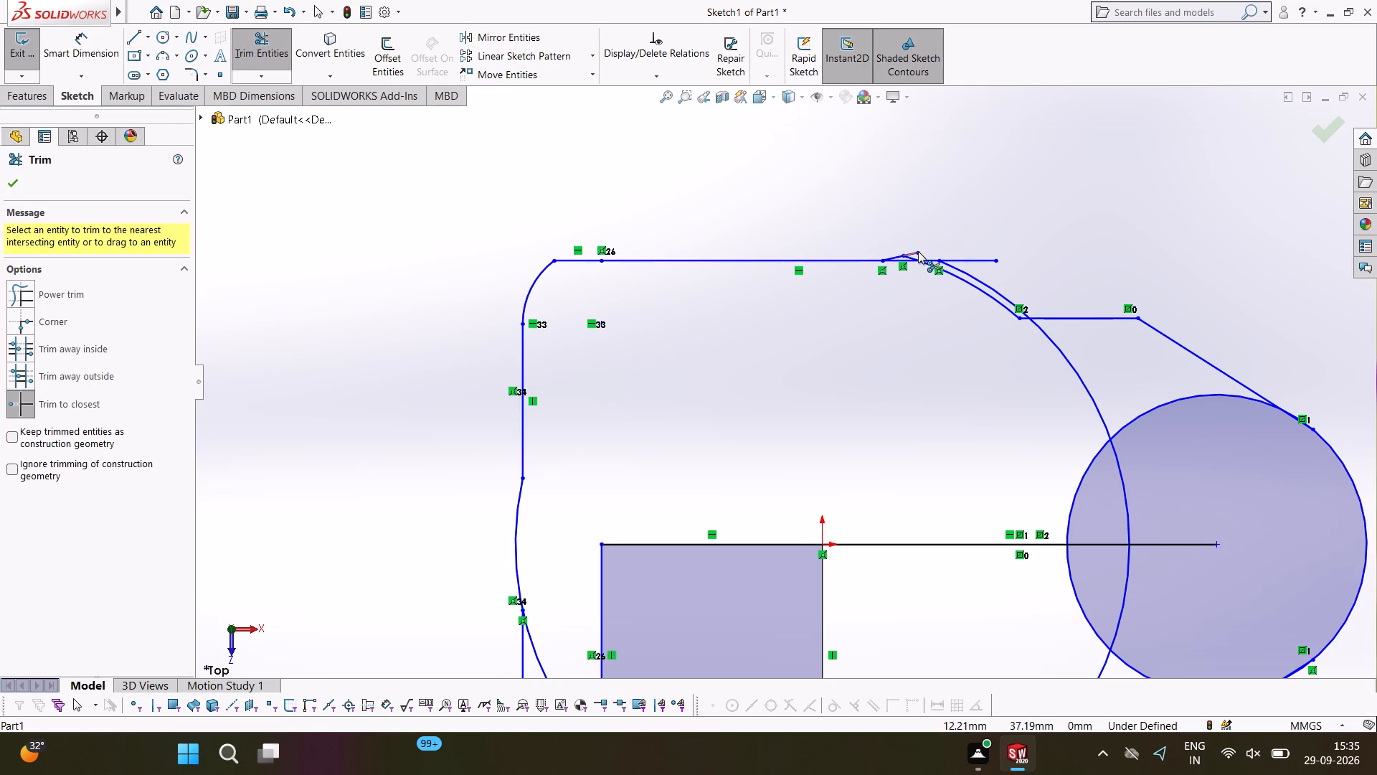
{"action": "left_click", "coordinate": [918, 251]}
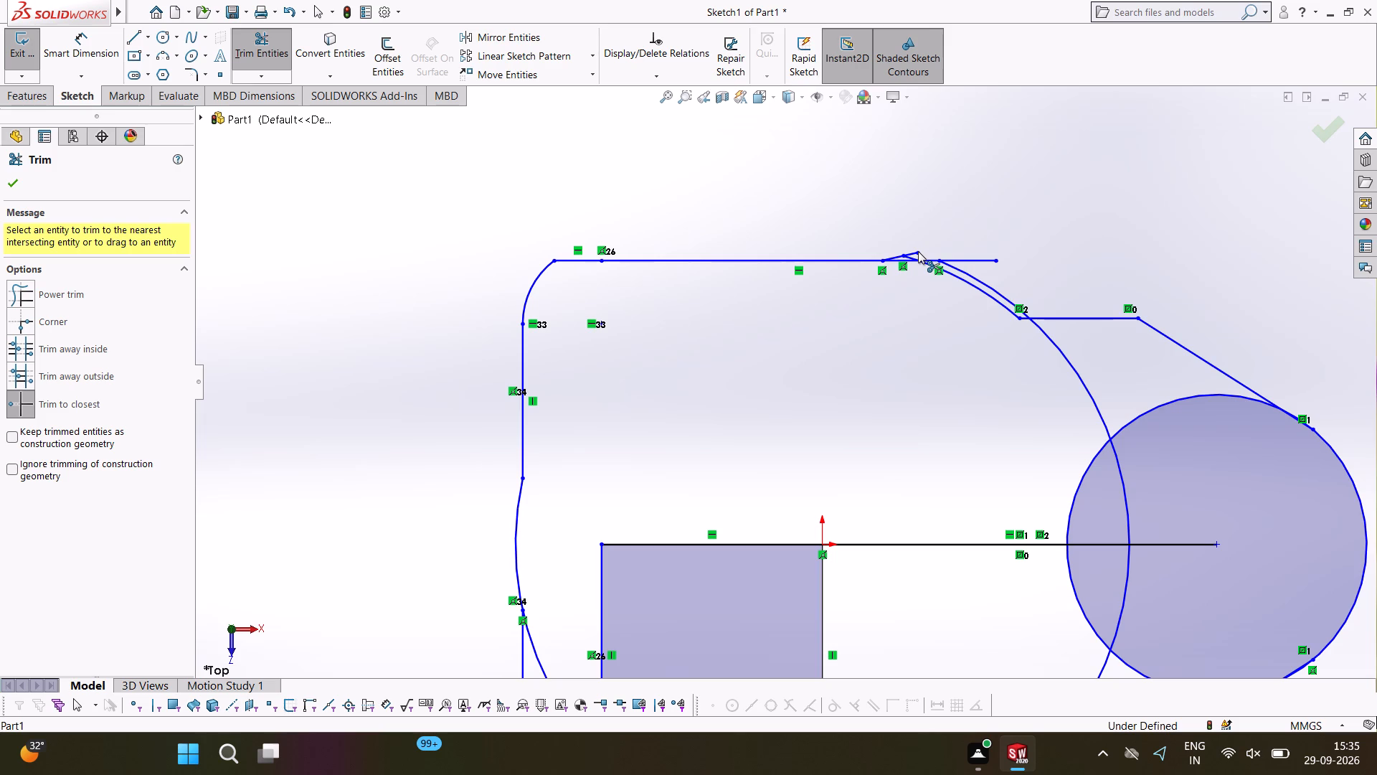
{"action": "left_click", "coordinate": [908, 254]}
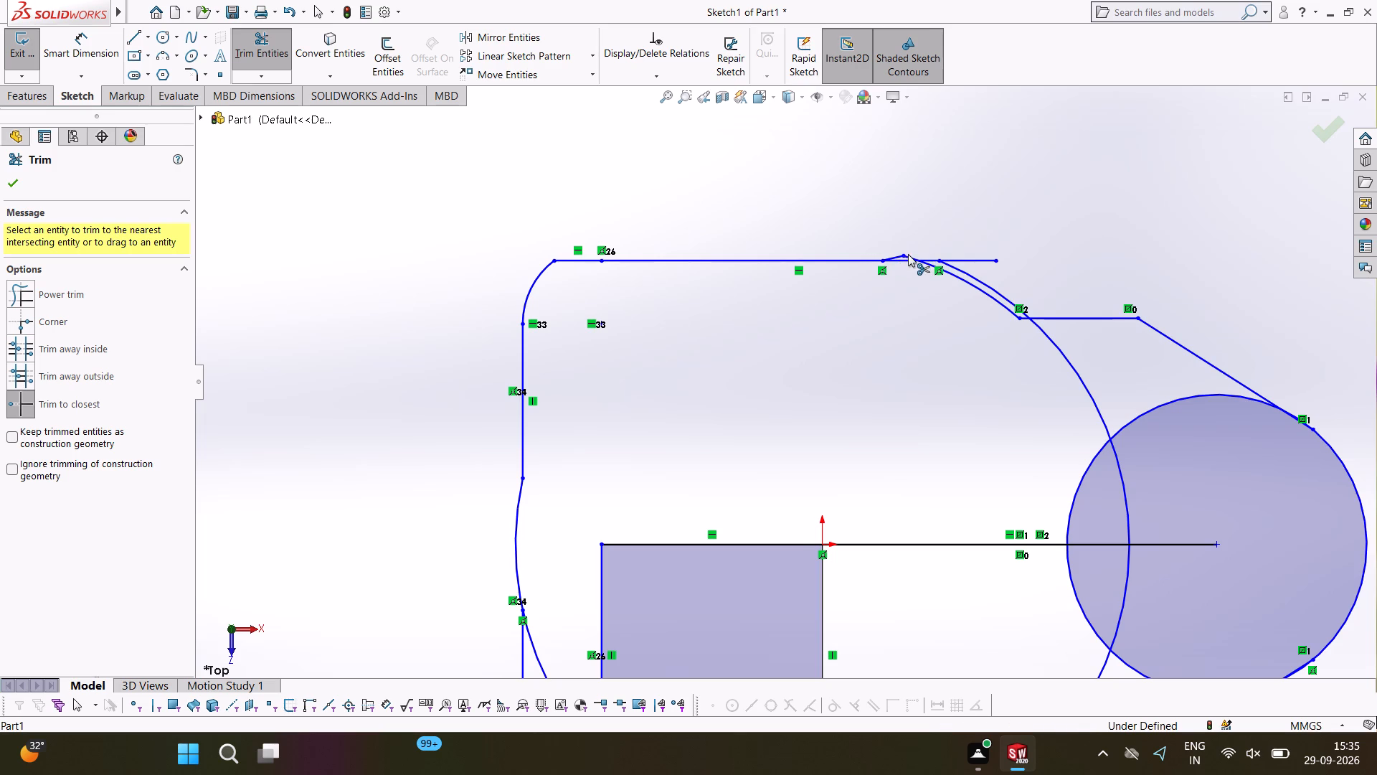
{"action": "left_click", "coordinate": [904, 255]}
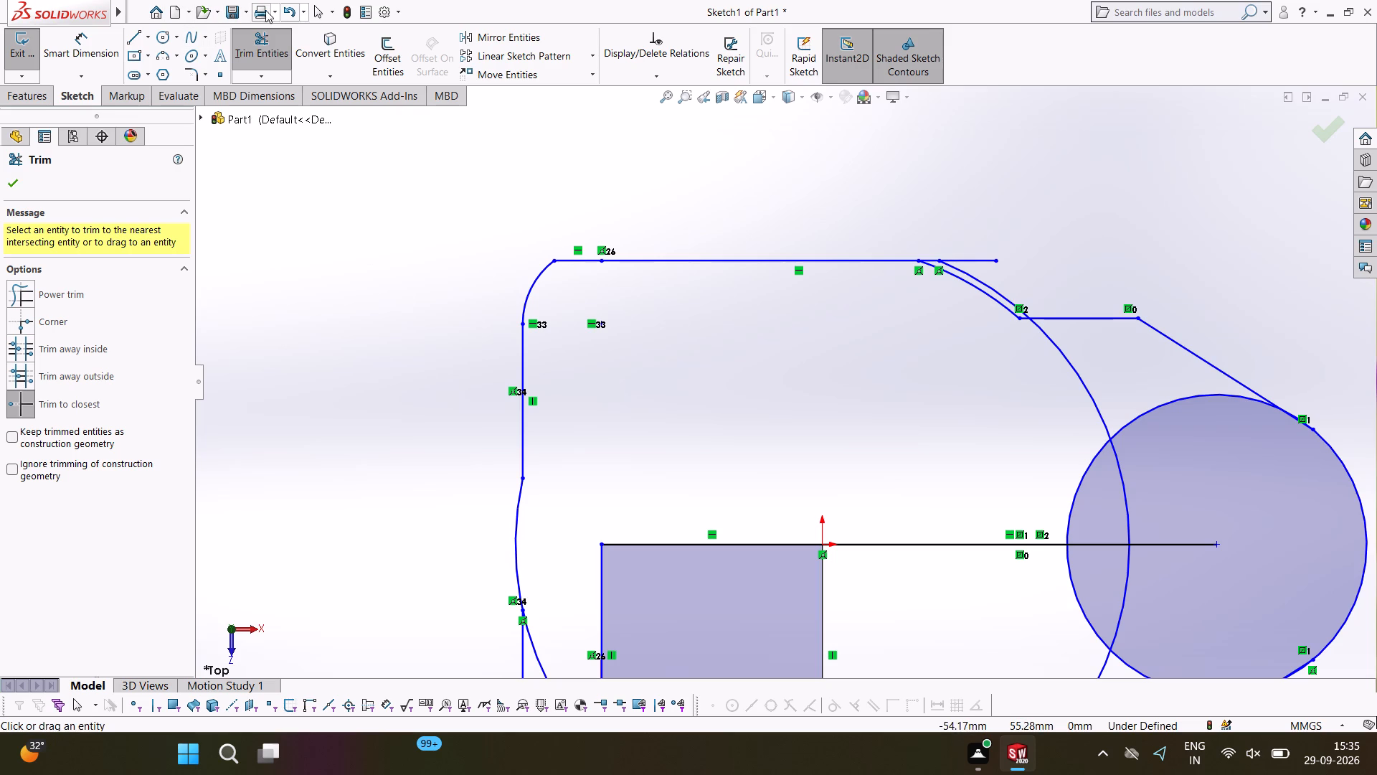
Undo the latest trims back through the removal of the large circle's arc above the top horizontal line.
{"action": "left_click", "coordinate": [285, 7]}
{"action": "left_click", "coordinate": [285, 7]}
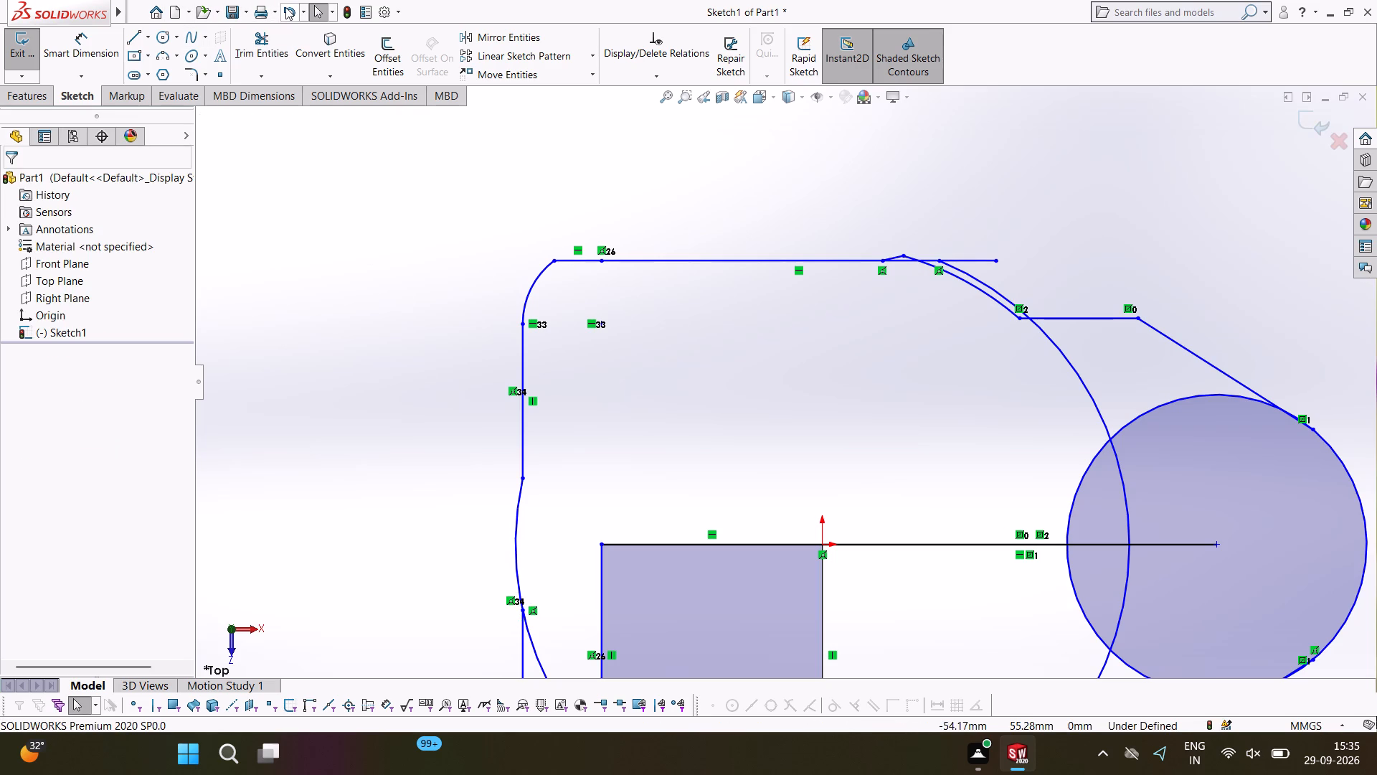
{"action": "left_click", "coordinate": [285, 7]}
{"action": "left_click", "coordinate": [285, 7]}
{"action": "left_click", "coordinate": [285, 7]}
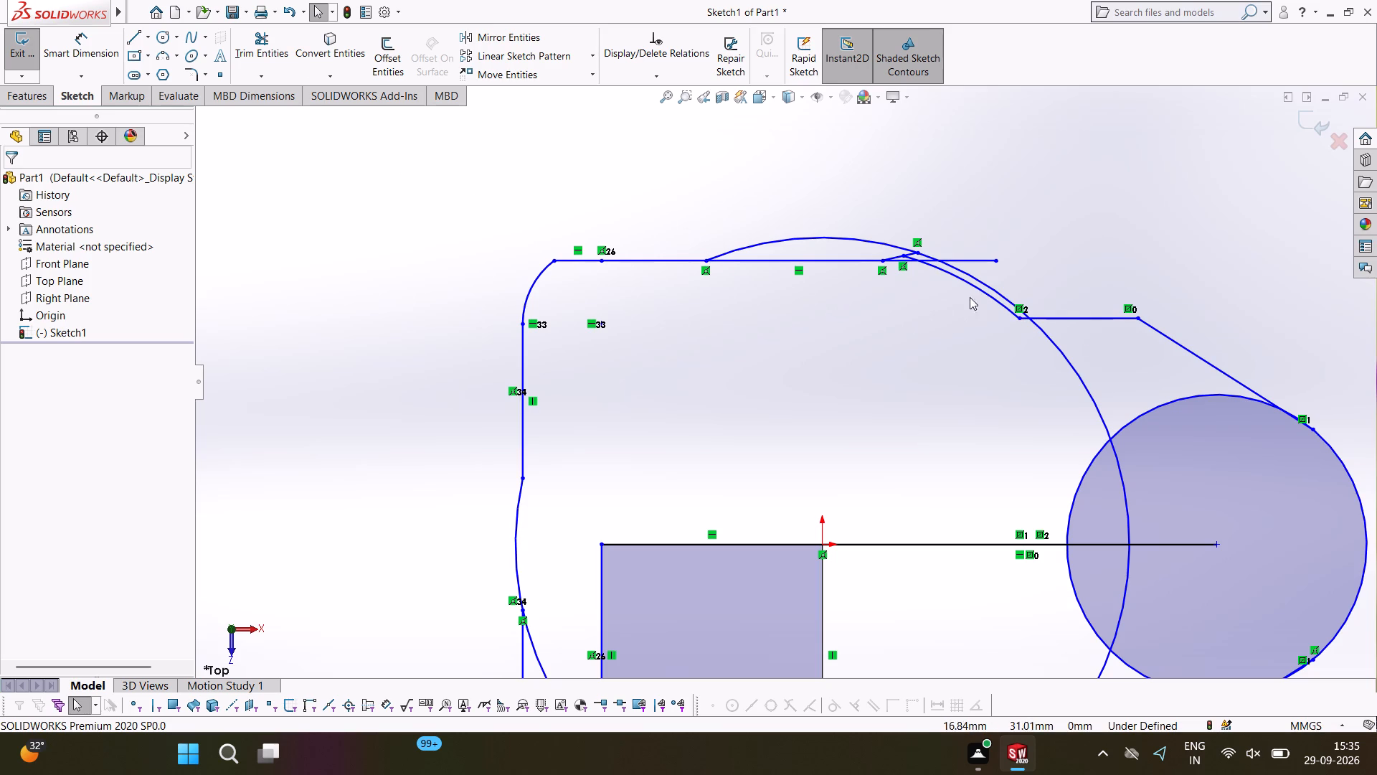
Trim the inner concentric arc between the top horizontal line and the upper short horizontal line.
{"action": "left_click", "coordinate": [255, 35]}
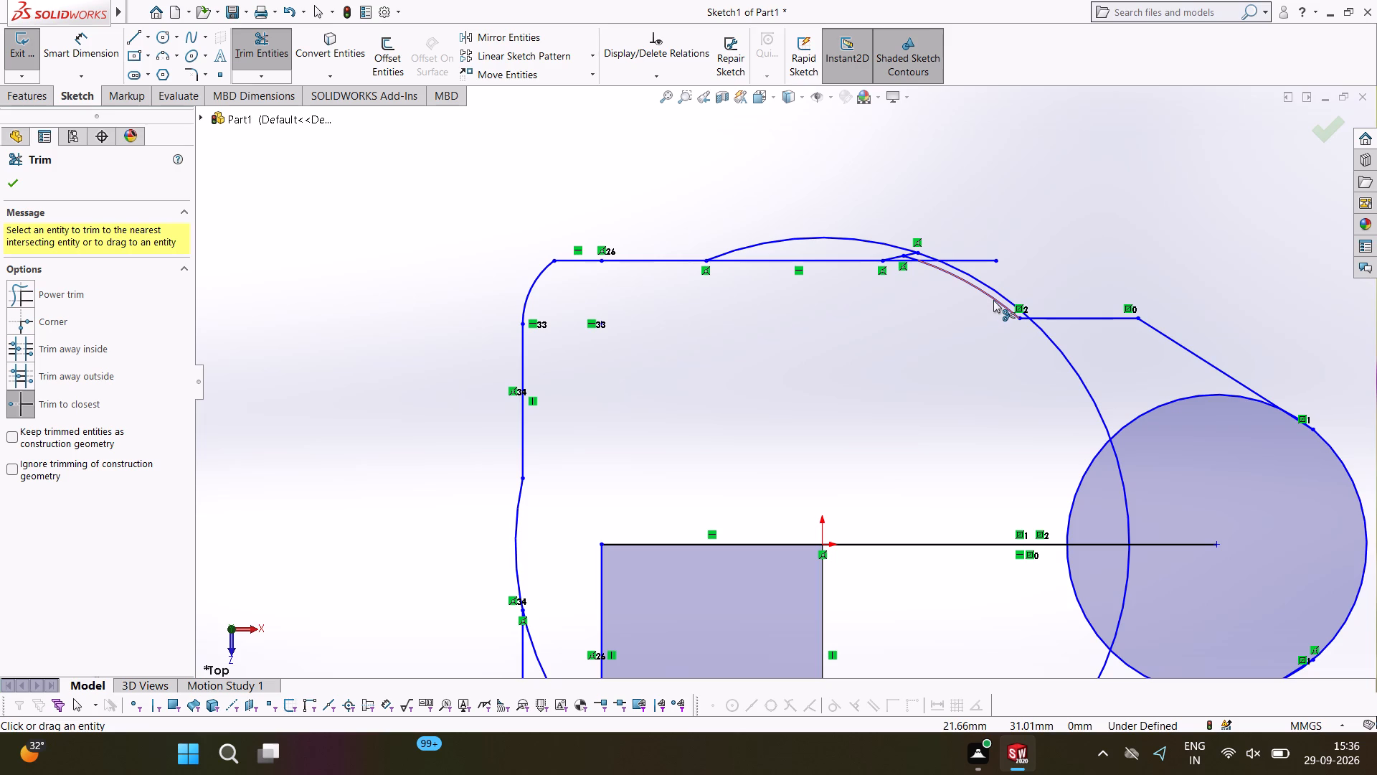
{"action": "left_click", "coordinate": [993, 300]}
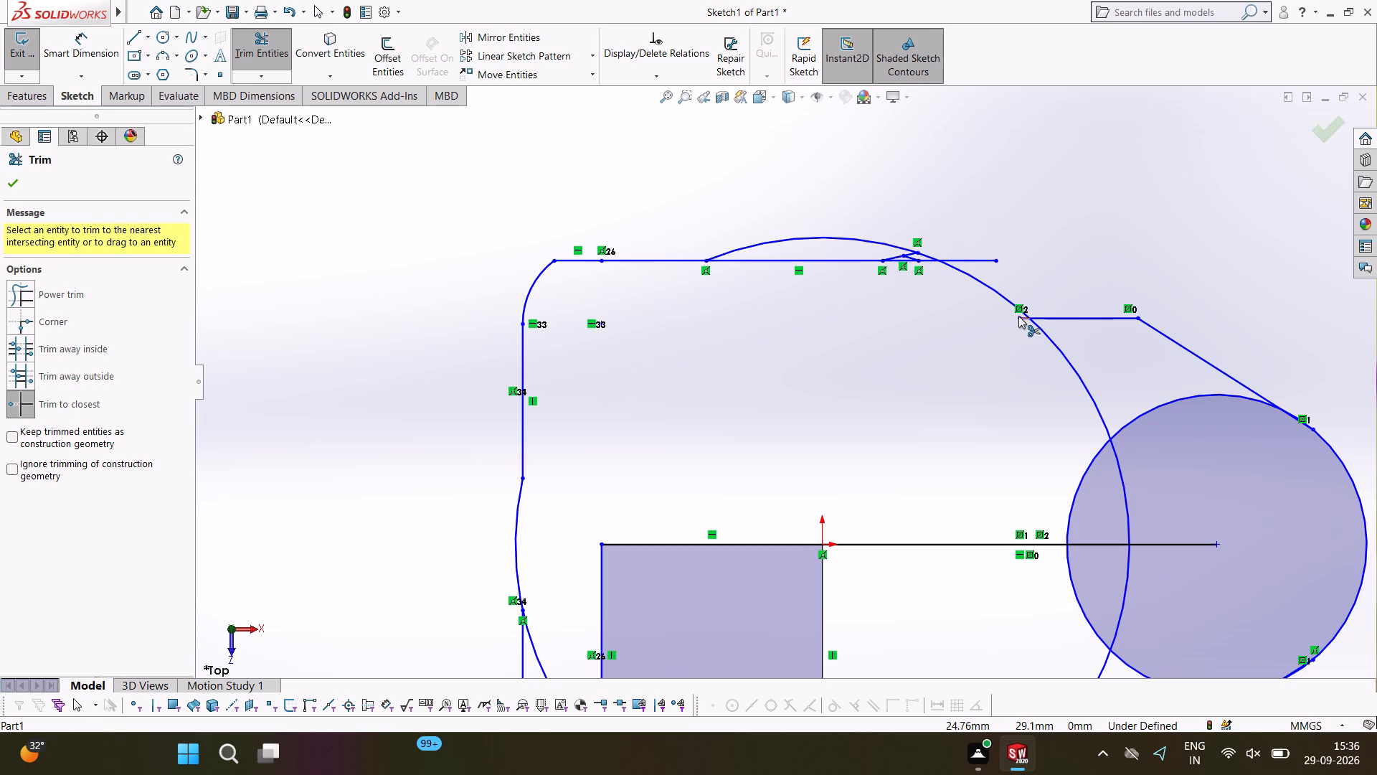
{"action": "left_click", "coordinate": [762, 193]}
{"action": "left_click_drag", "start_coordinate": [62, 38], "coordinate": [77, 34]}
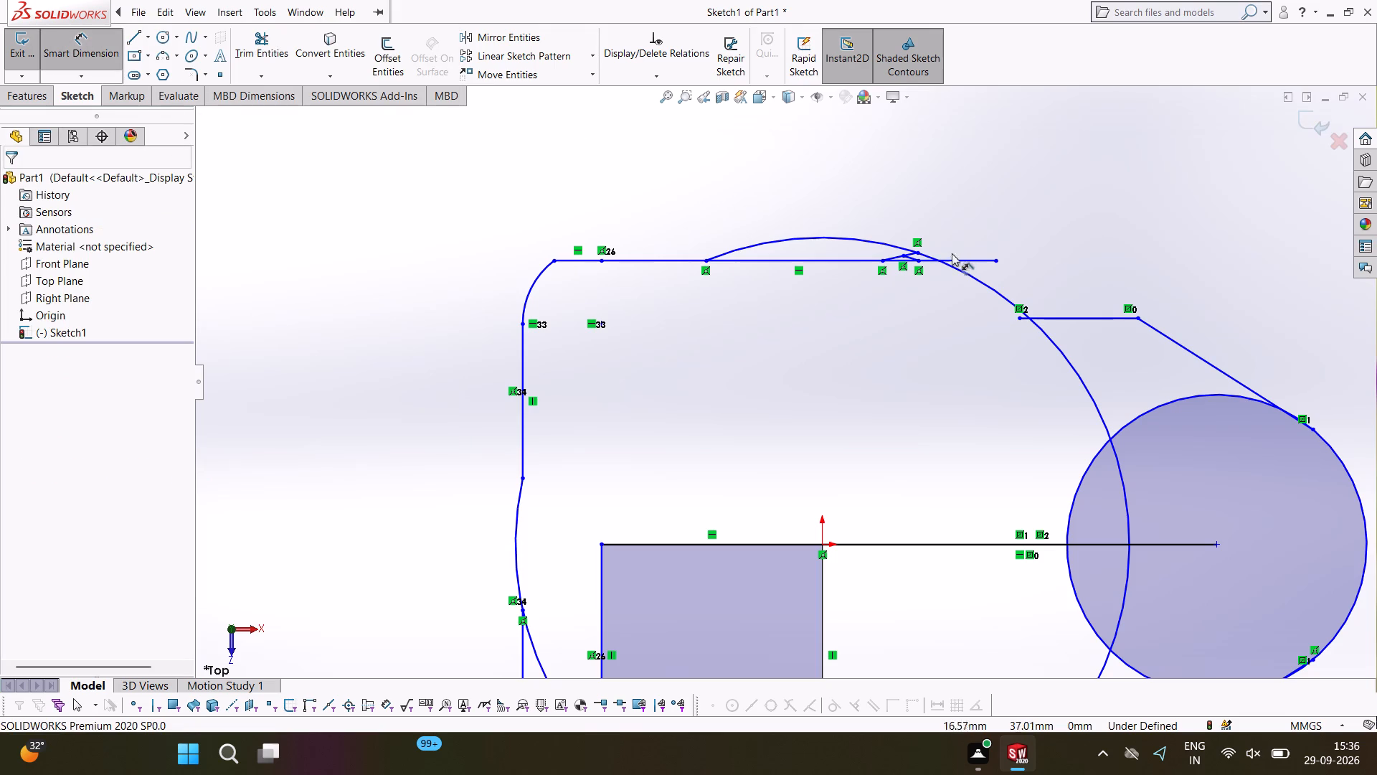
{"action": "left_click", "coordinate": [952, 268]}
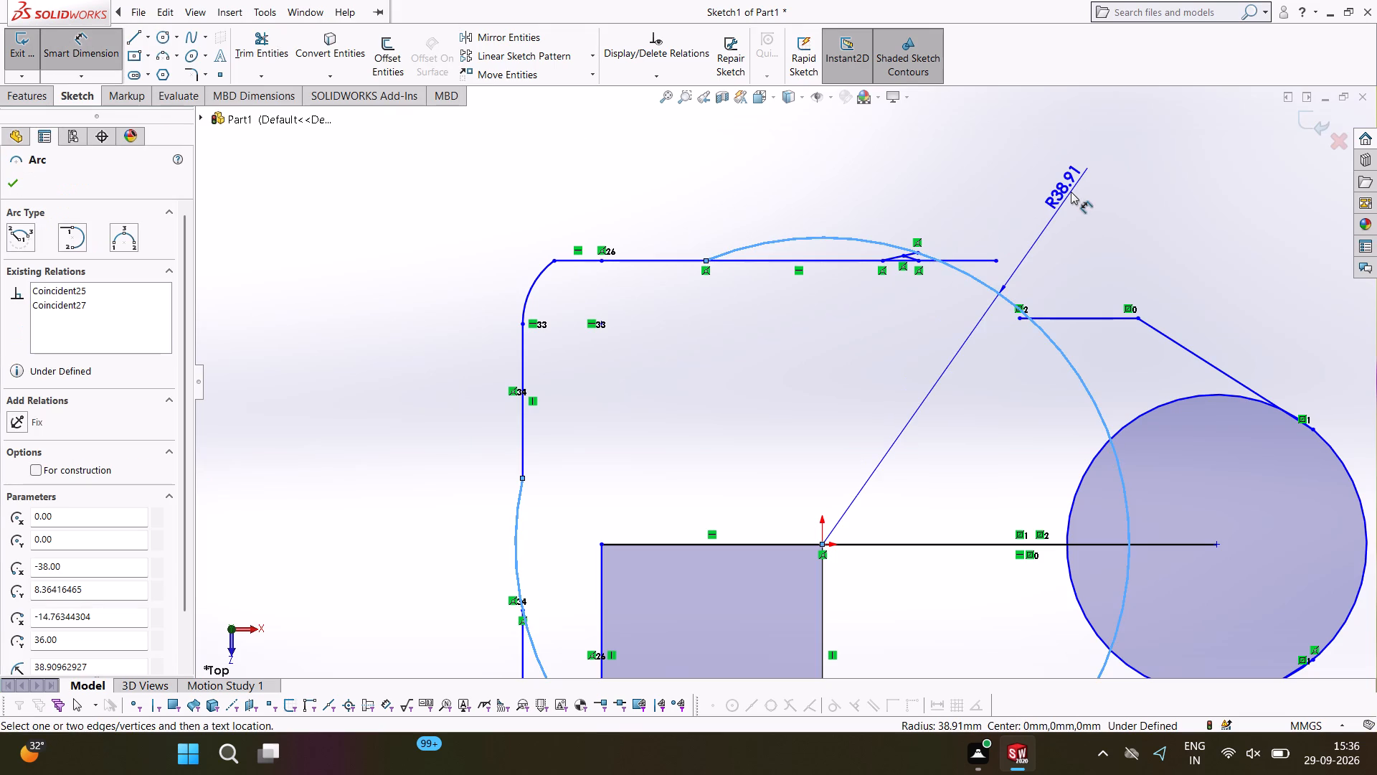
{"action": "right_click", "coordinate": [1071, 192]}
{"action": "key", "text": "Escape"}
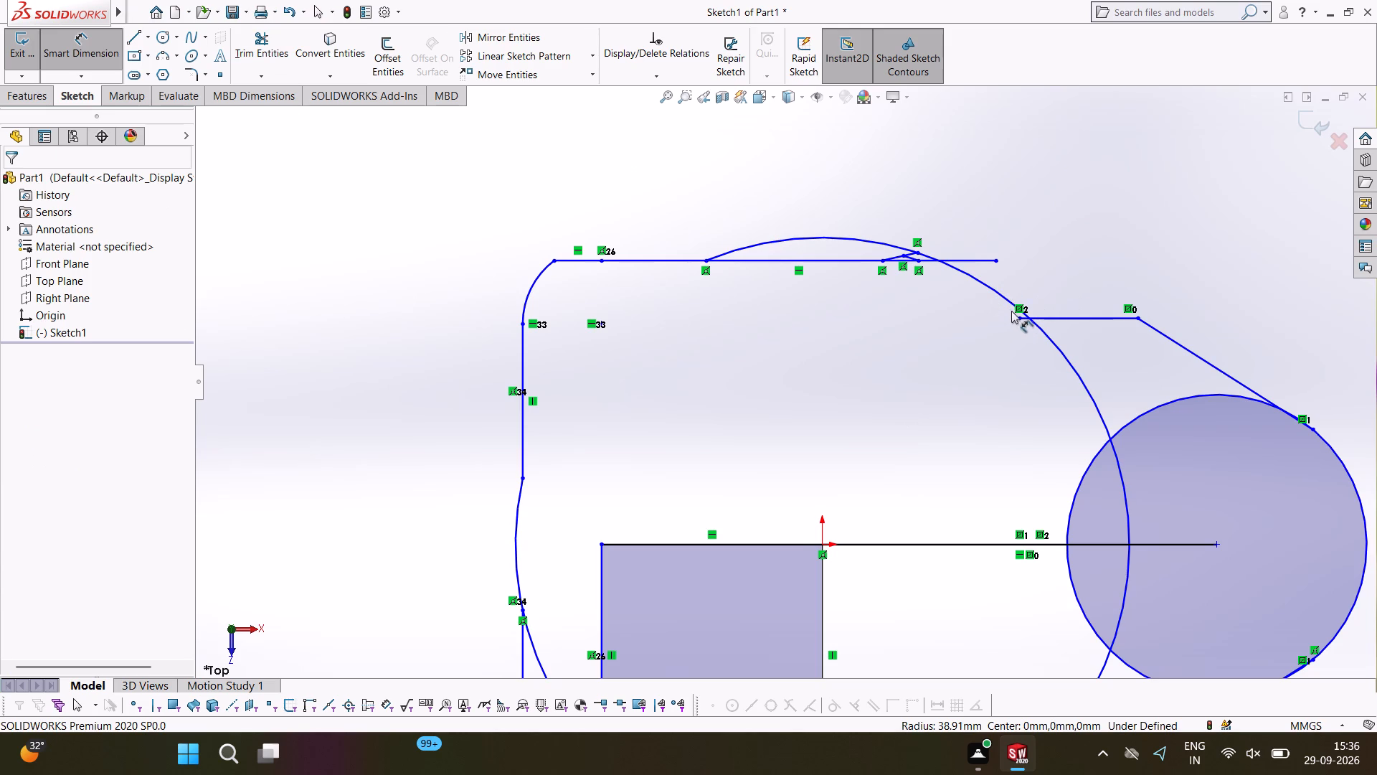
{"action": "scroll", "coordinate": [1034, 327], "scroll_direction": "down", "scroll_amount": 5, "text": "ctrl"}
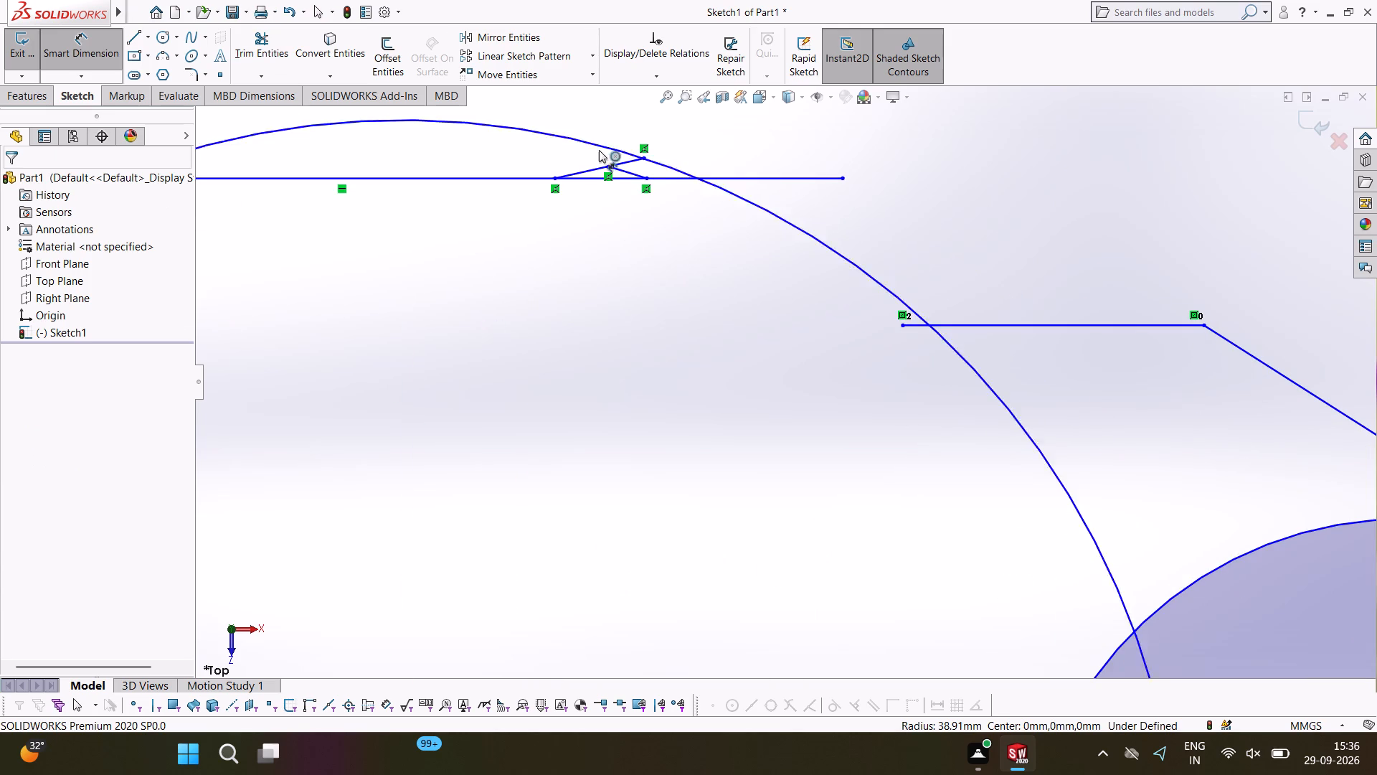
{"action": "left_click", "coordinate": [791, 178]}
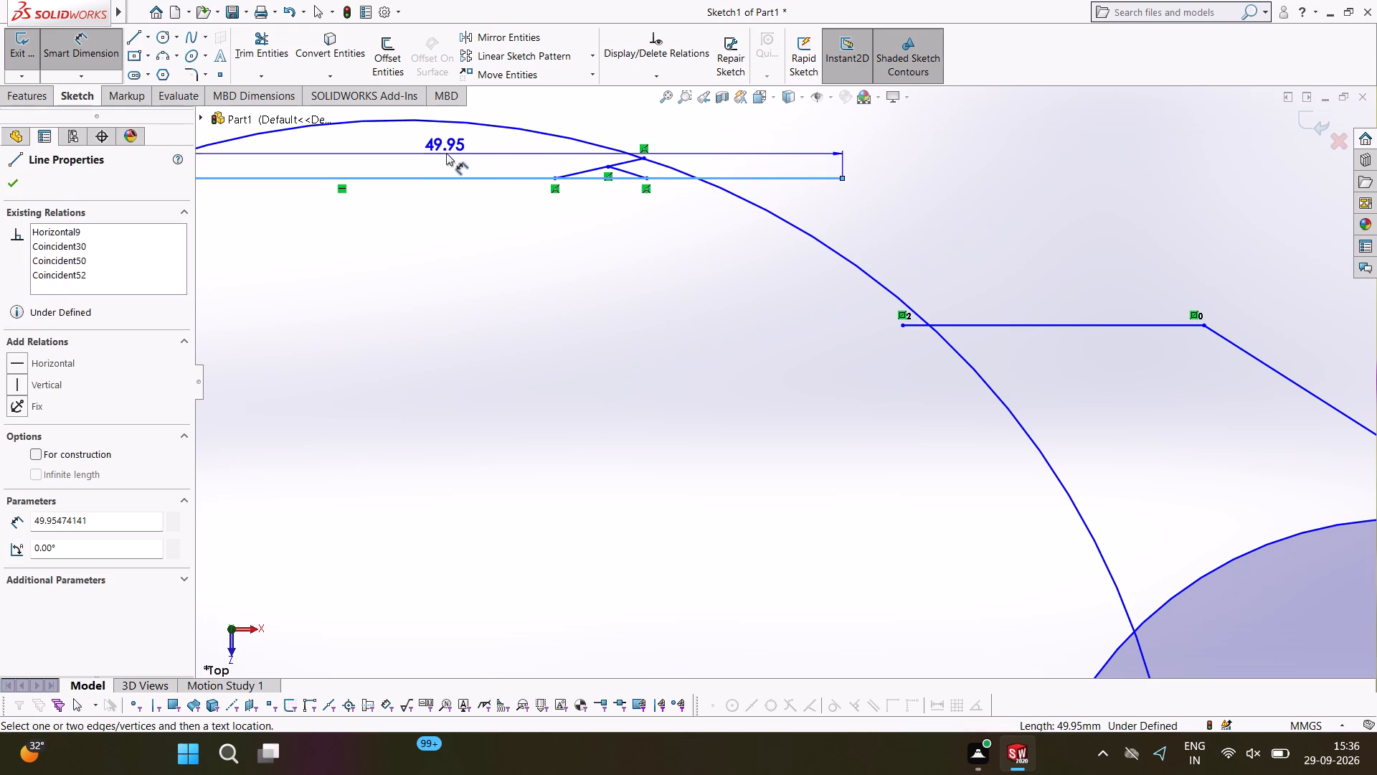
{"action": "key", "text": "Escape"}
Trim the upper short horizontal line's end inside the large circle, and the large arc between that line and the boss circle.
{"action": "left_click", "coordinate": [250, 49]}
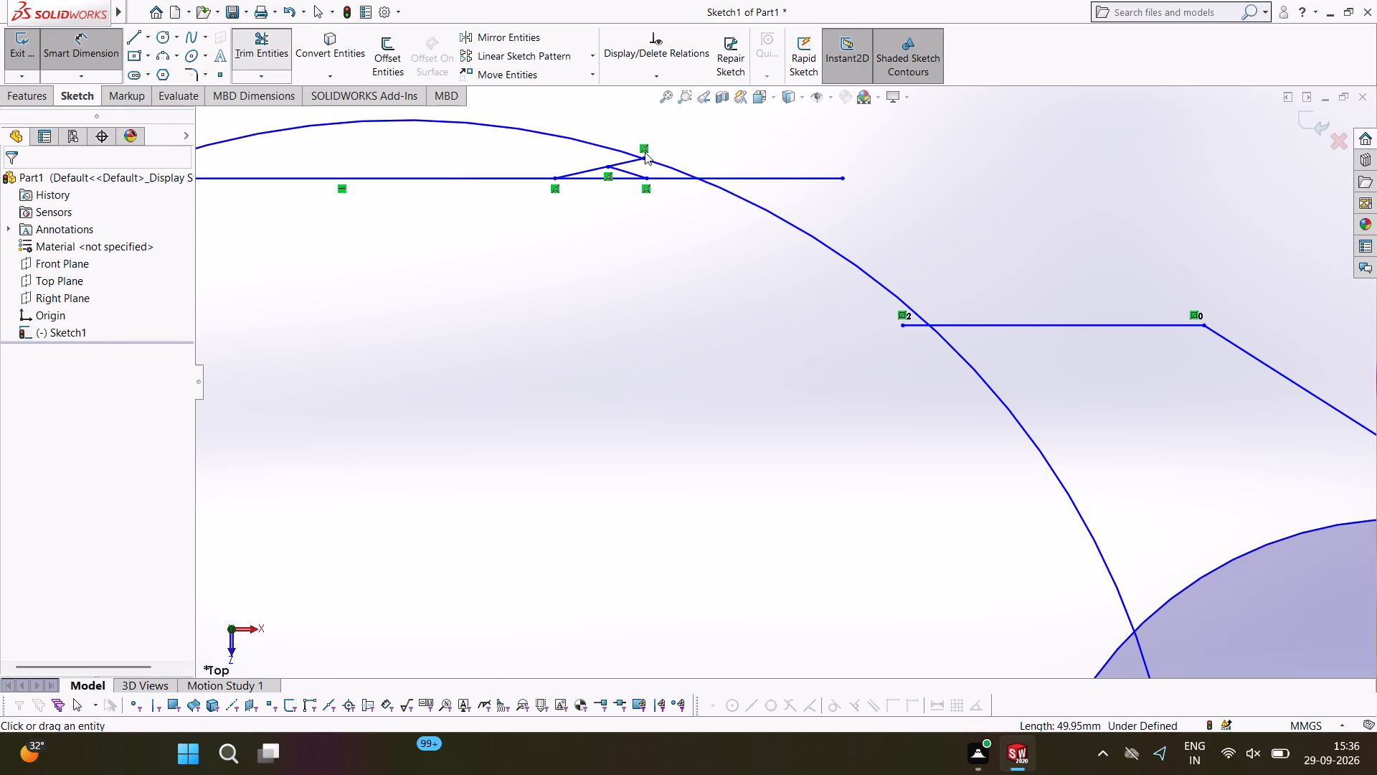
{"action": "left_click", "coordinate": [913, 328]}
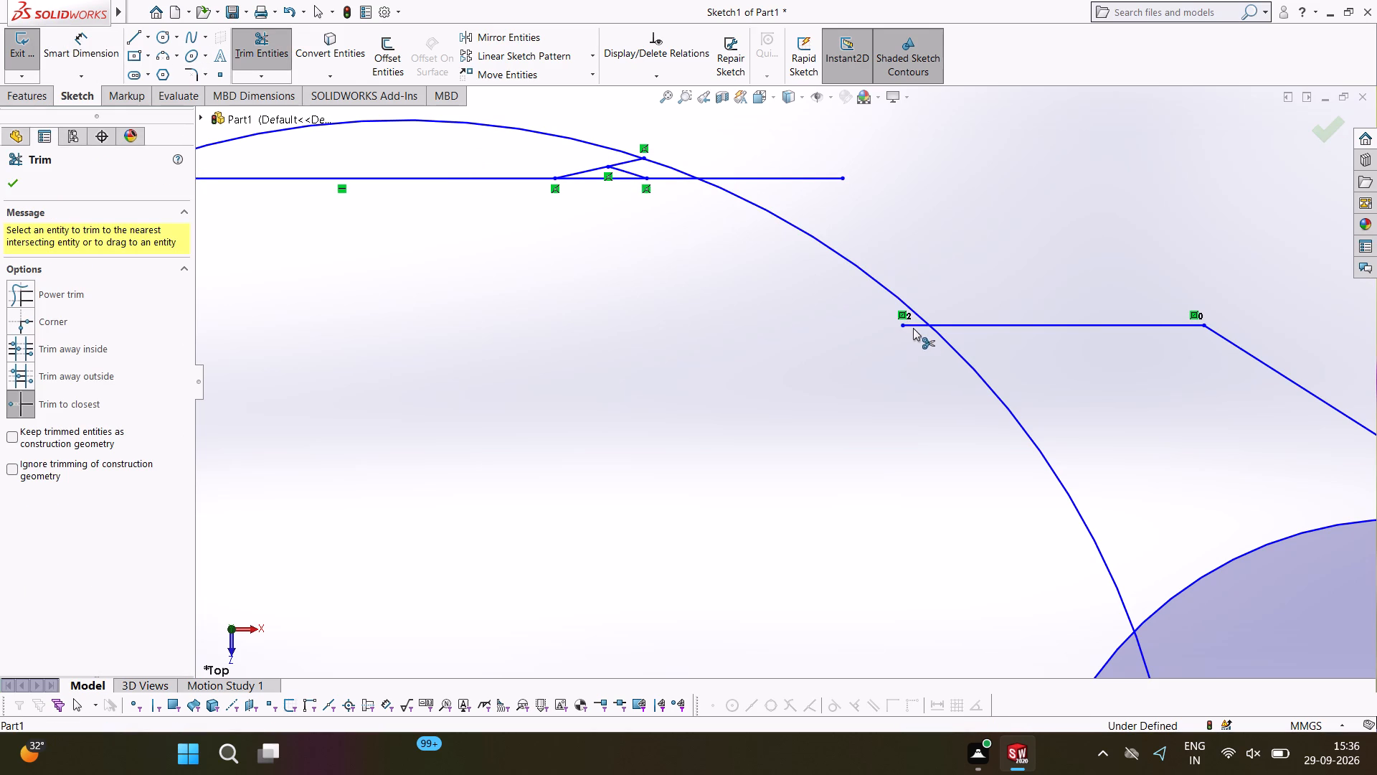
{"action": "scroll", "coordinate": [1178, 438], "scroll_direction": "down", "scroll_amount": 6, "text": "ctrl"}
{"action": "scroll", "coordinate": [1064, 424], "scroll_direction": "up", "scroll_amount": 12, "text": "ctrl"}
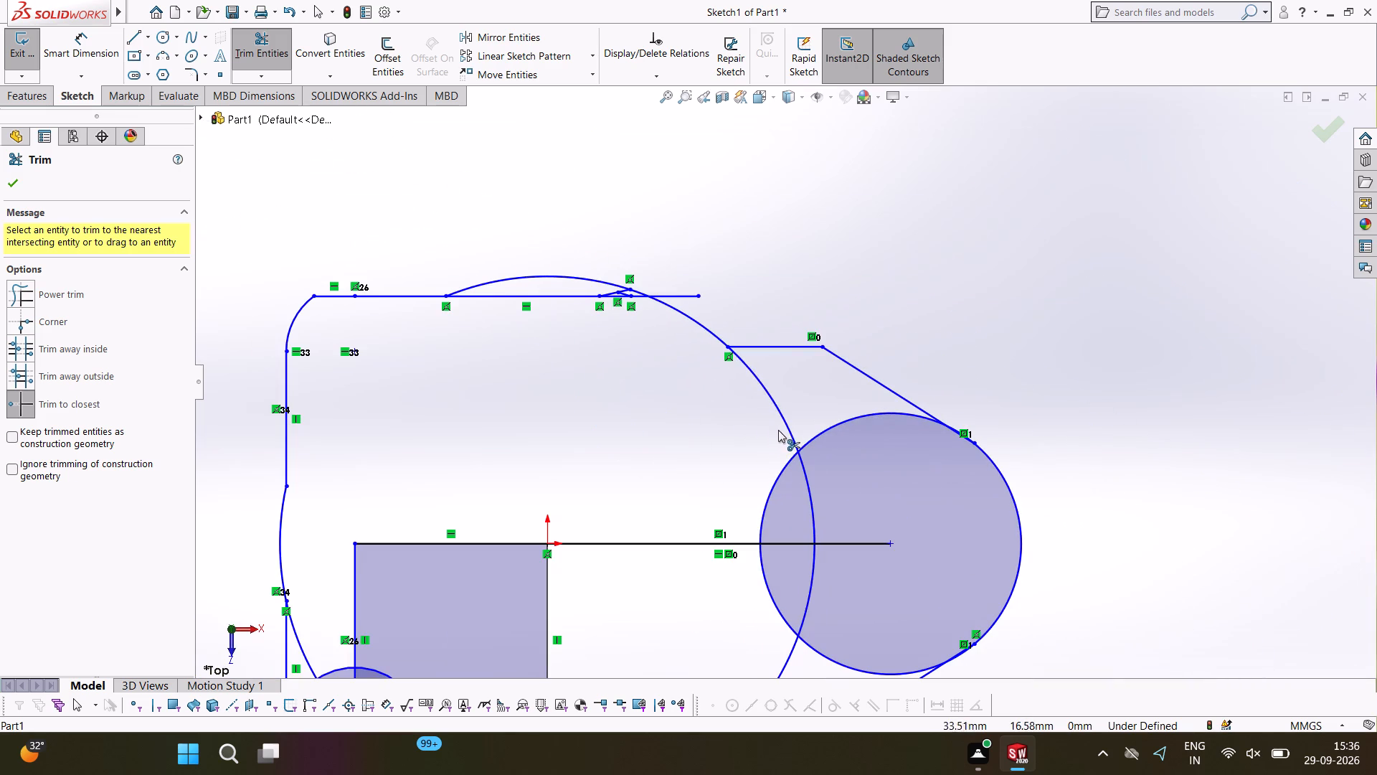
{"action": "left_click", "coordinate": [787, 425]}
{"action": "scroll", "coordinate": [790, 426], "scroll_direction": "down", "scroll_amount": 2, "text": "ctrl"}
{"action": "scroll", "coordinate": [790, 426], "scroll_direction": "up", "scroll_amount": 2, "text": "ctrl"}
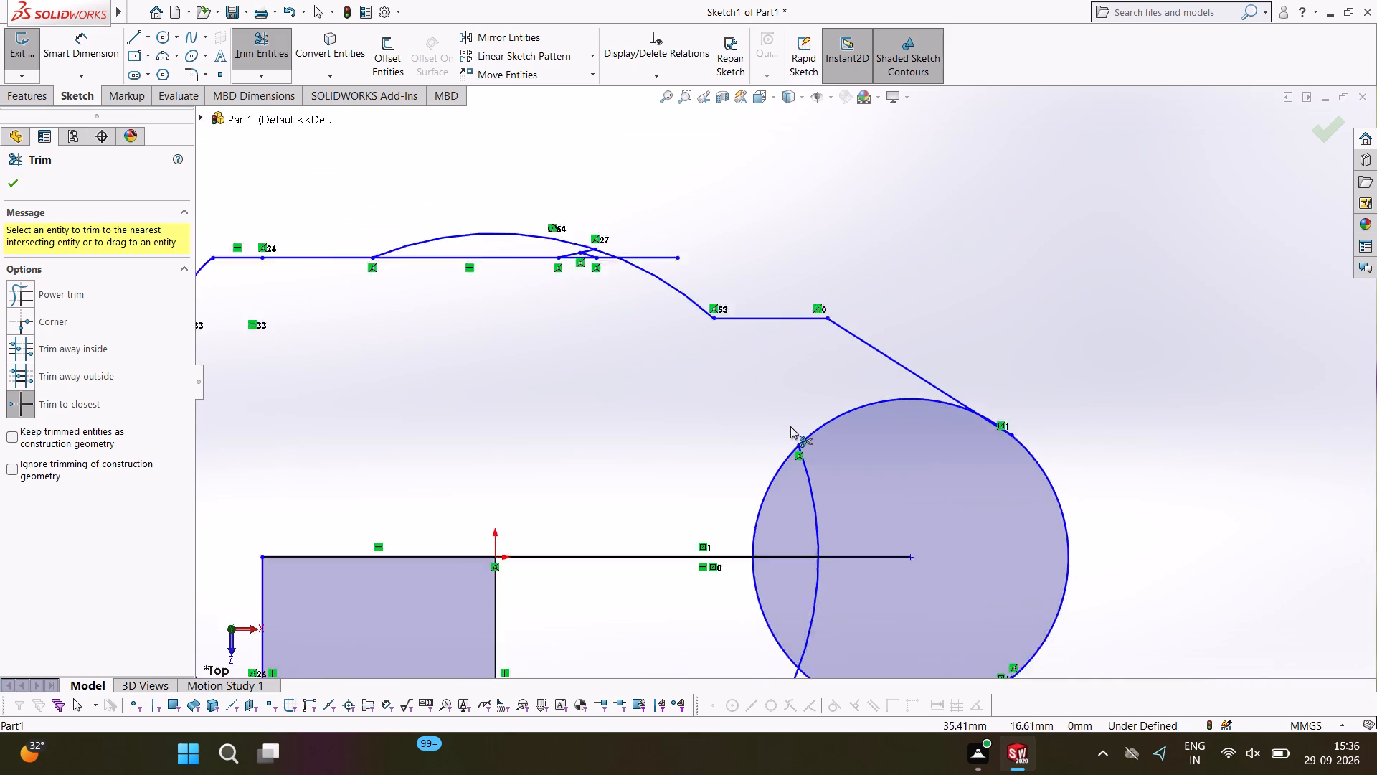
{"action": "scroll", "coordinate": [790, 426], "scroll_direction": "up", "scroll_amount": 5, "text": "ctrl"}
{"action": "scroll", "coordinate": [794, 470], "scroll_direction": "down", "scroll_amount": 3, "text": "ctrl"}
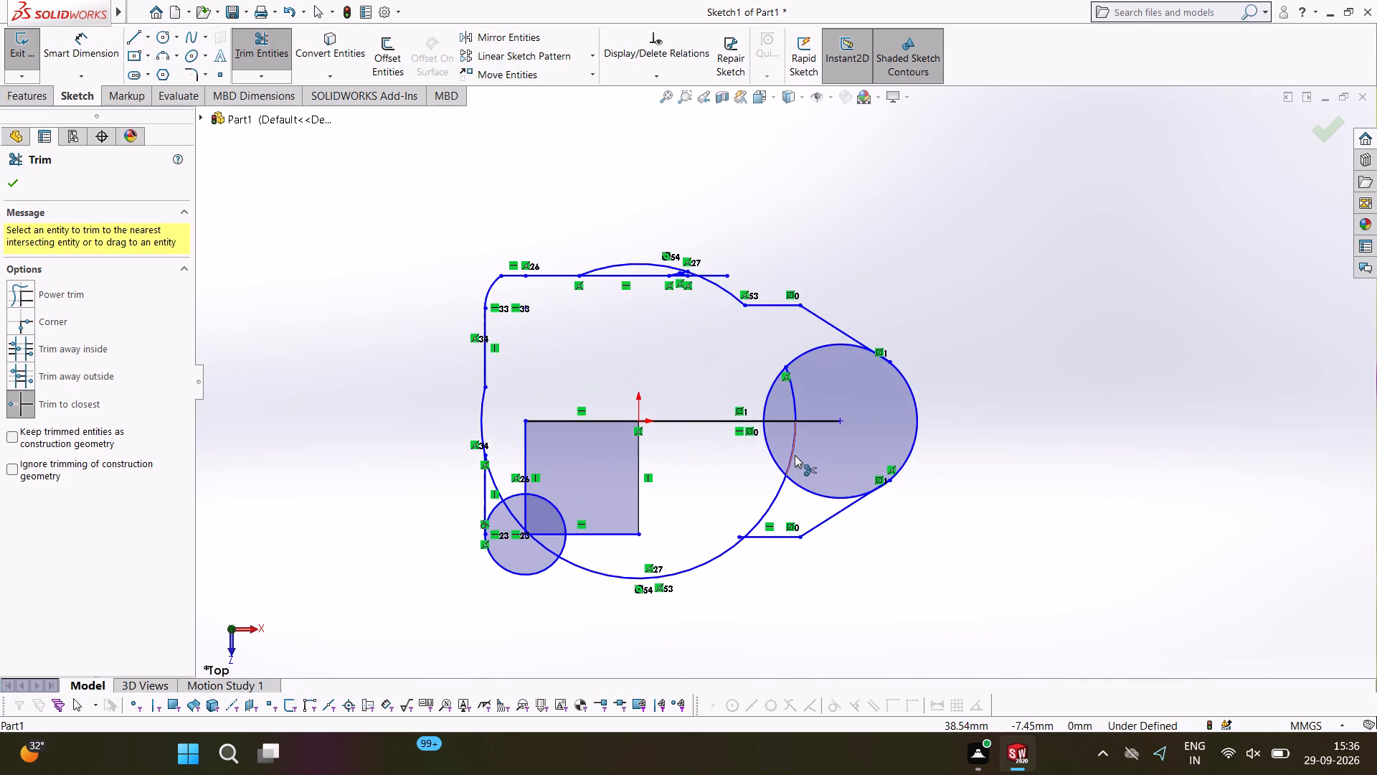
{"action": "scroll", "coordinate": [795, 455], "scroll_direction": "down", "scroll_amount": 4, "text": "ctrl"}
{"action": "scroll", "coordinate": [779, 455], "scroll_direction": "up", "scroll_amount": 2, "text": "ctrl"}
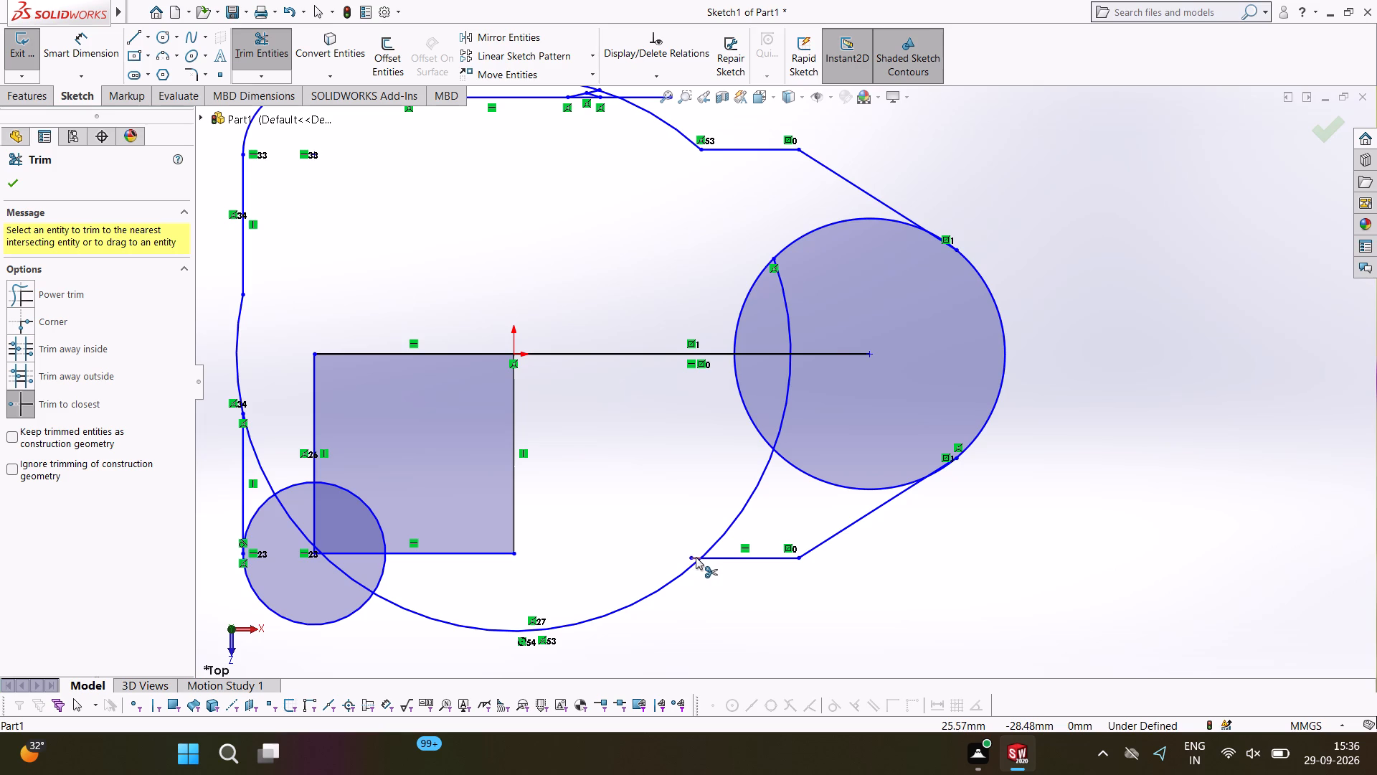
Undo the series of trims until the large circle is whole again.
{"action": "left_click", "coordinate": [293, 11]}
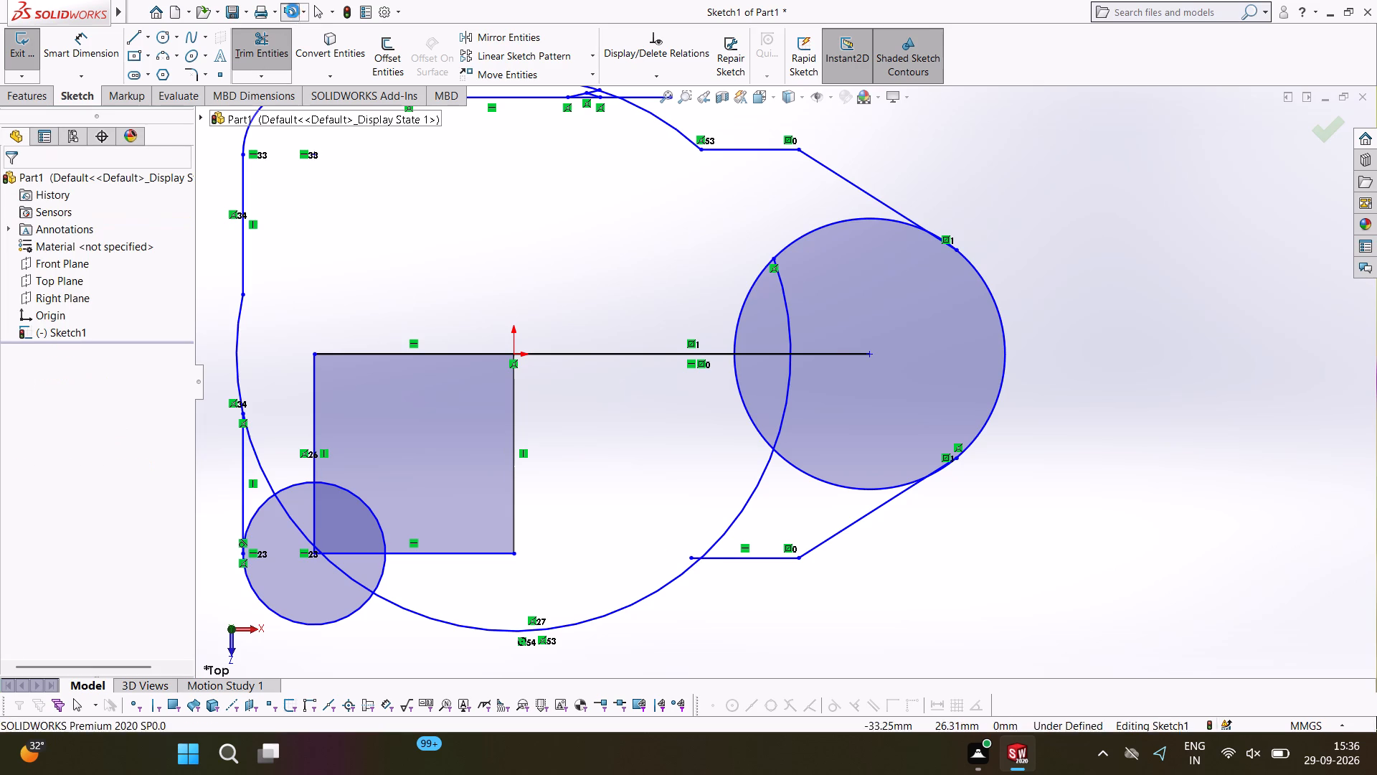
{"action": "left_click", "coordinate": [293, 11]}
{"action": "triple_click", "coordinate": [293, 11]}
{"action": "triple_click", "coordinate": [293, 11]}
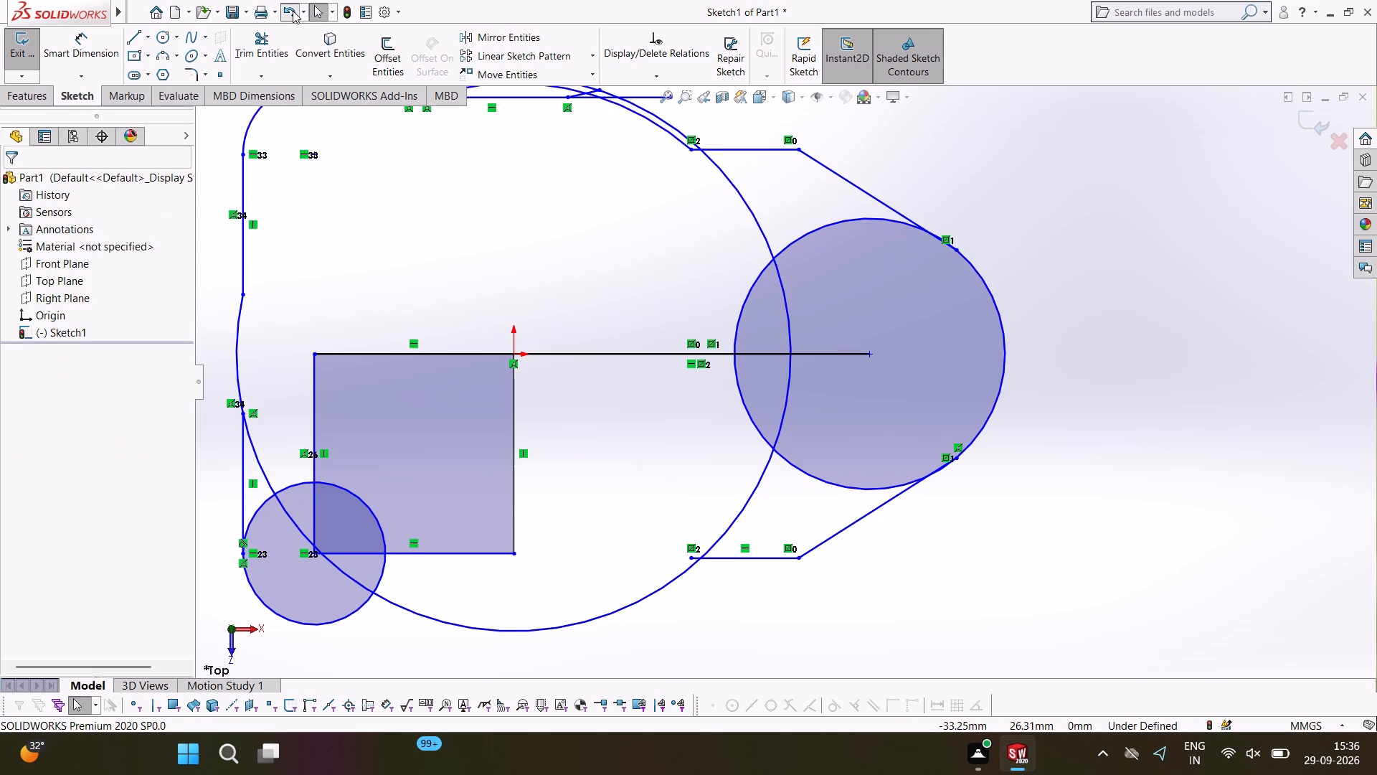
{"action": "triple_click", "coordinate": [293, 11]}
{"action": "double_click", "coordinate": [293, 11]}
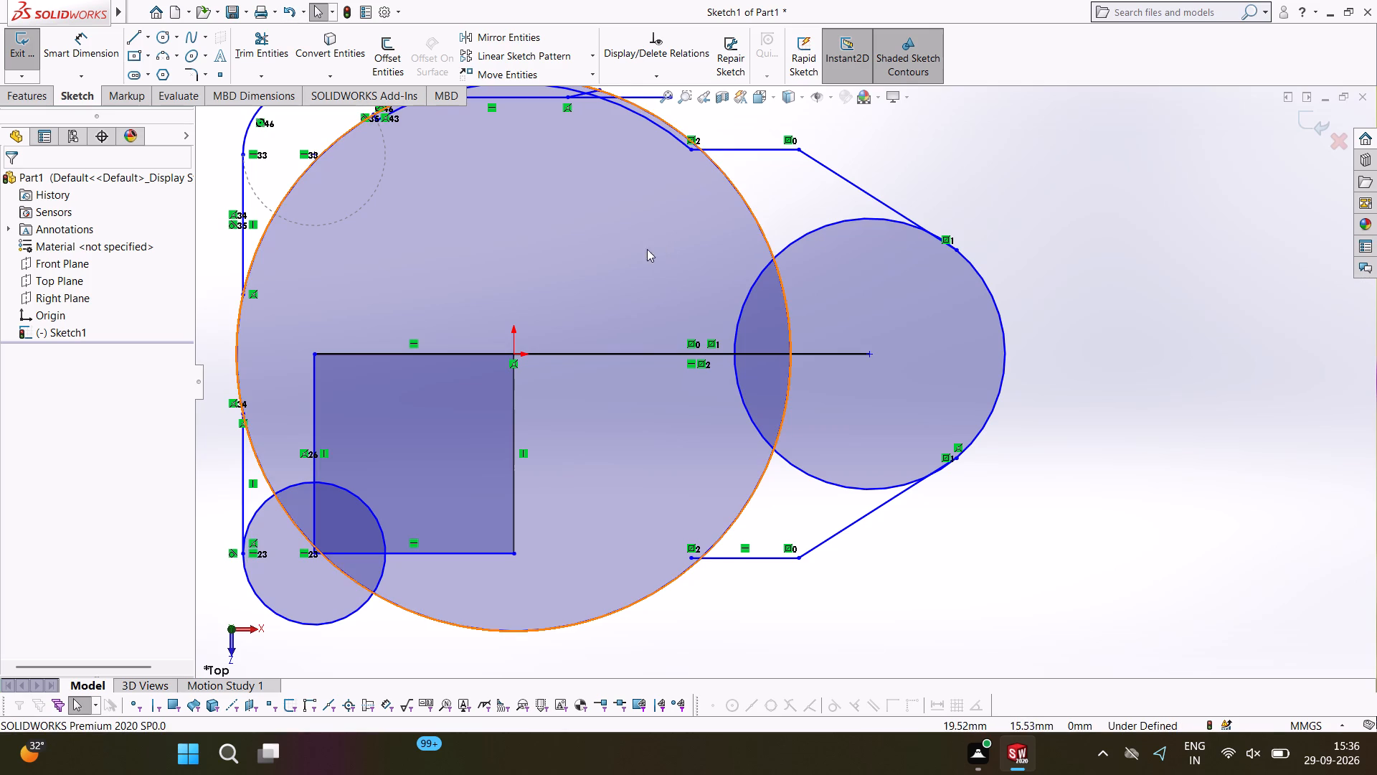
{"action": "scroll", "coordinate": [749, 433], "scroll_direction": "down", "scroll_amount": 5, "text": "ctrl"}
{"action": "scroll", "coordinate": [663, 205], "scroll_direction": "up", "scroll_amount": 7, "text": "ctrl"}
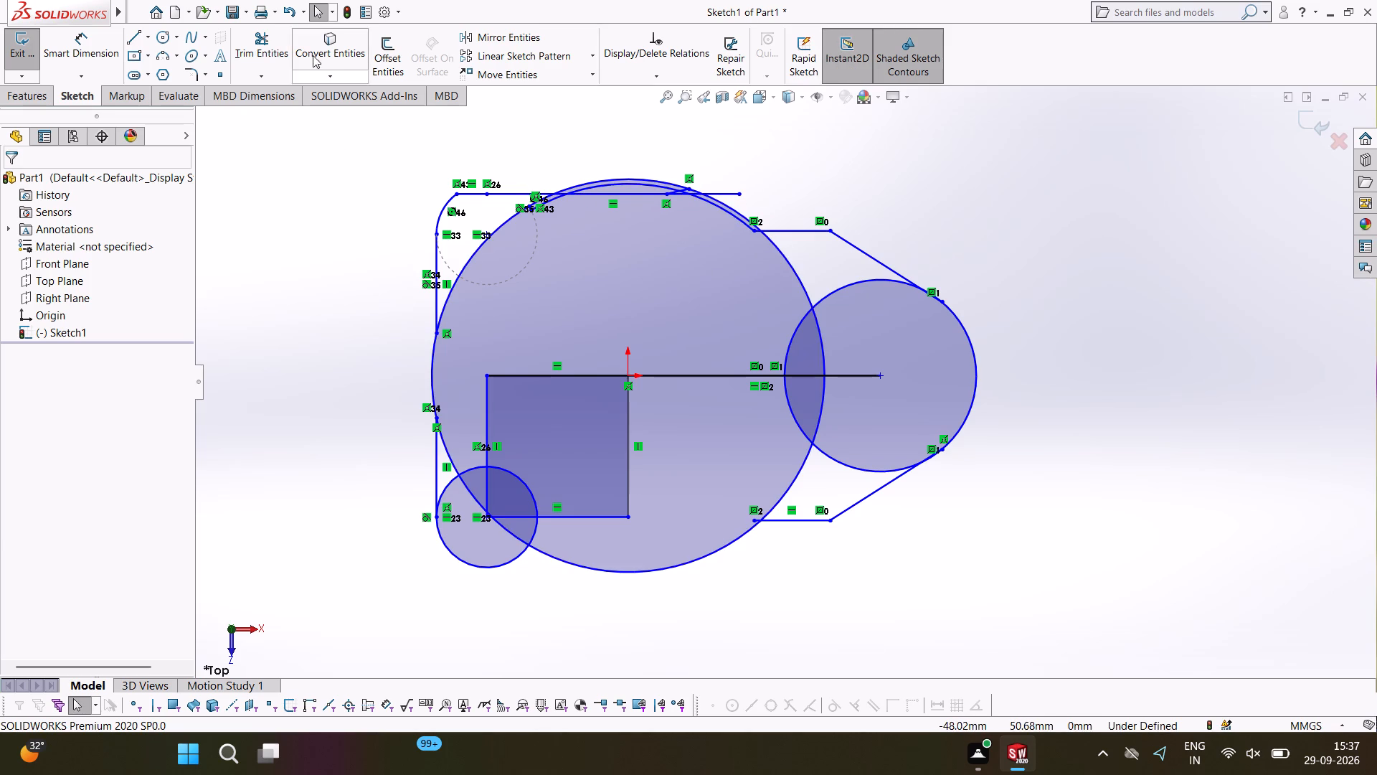
Trim the inner concentric arc above the top line and toward the upper short horizontal line, plus the short slanted line pieces beside it.
{"action": "left_click", "coordinate": [262, 31]}
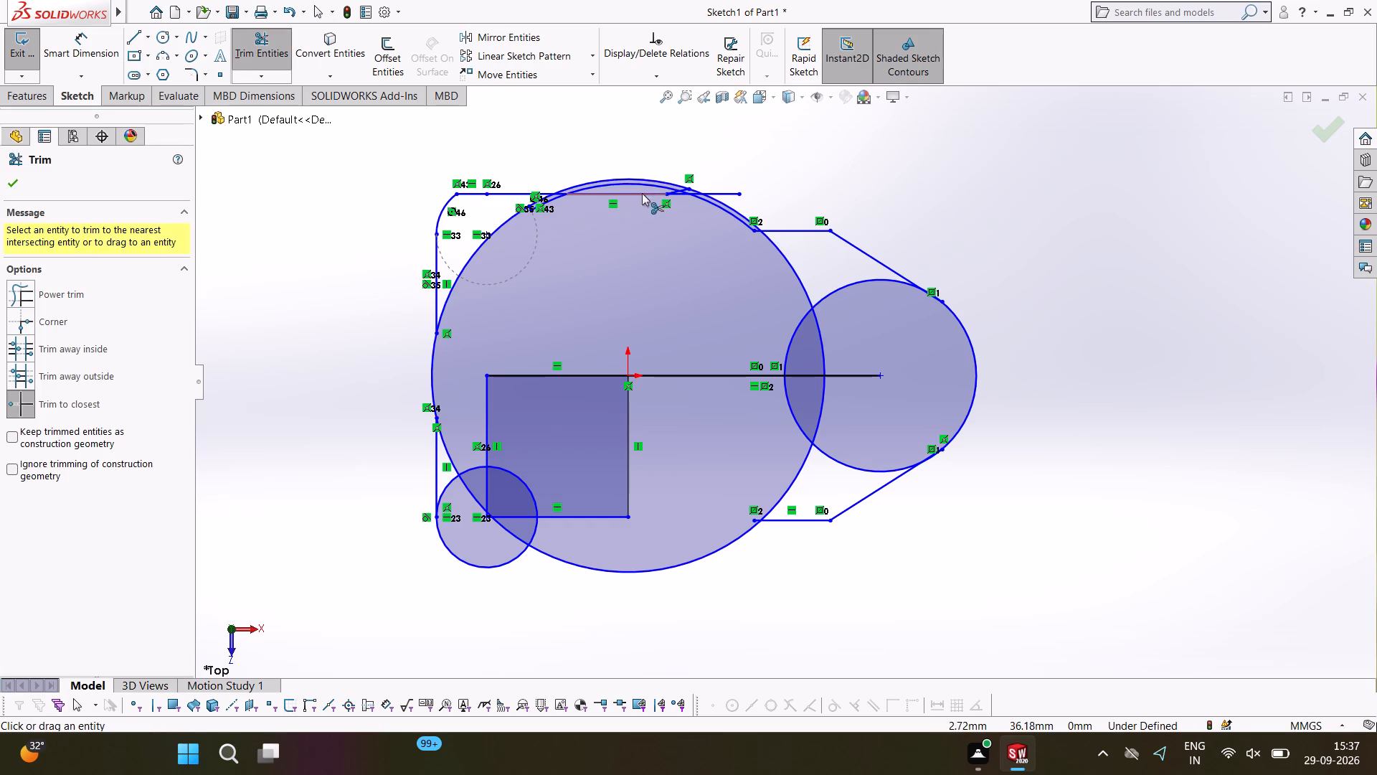
{"action": "left_click", "coordinate": [656, 187]}
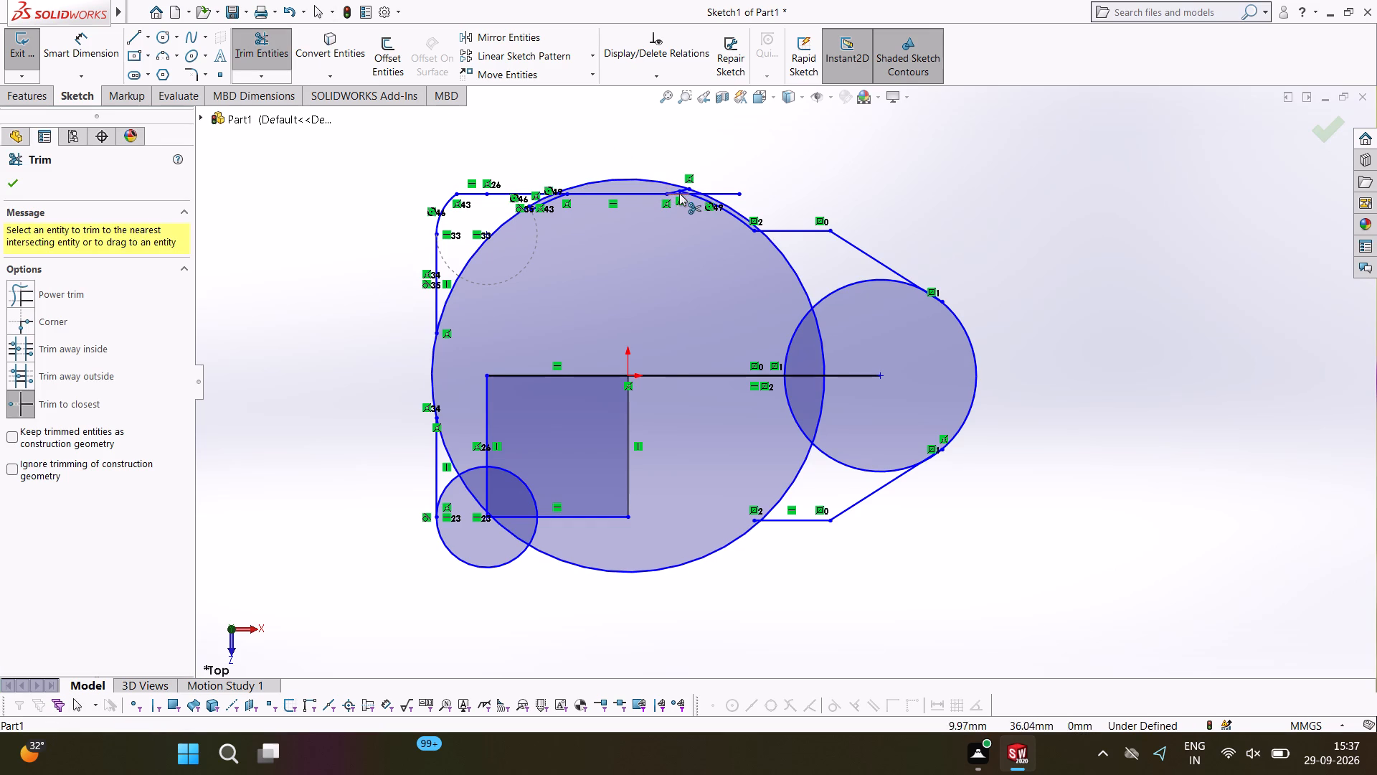
{"action": "left_click", "coordinate": [734, 216]}
{"action": "scroll", "coordinate": [686, 196], "scroll_direction": "down", "scroll_amount": 6, "text": "ctrl"}
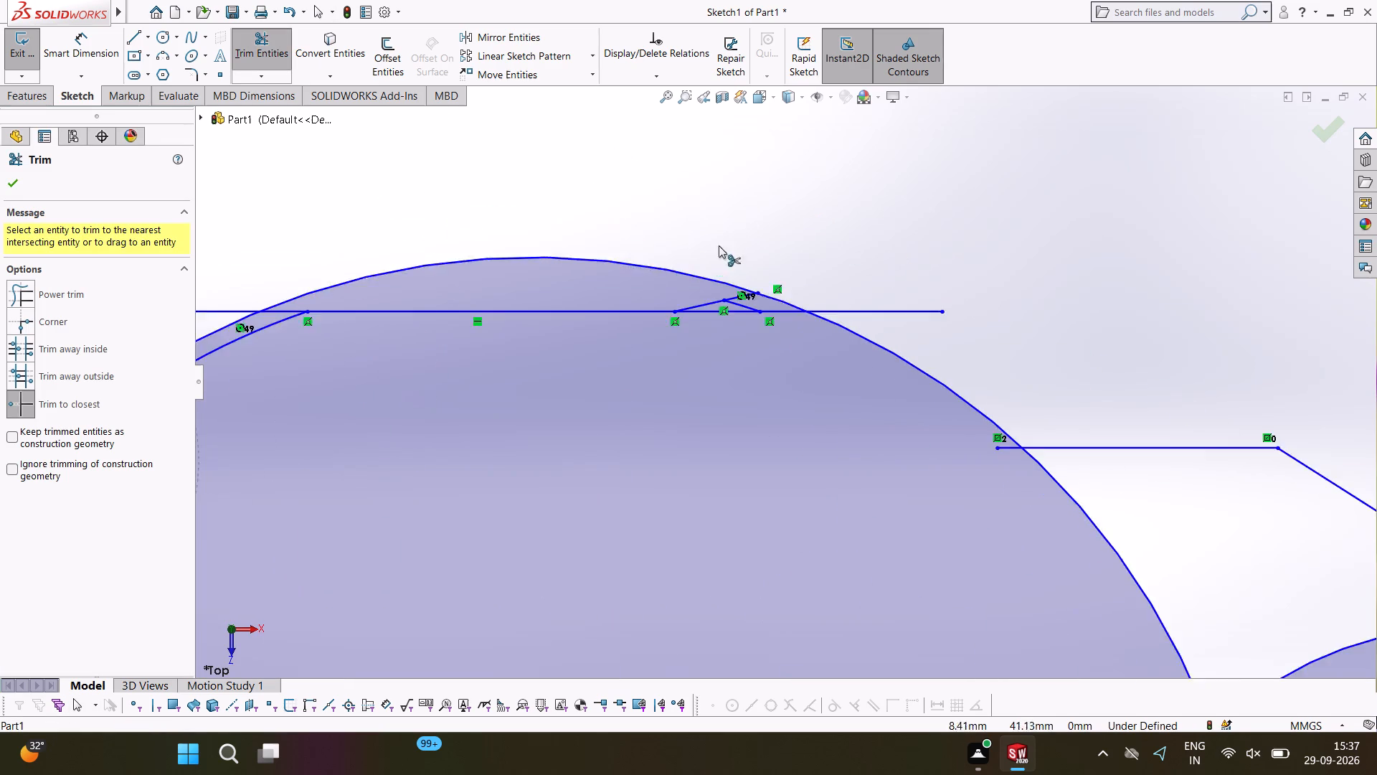
{"action": "scroll", "coordinate": [719, 245], "scroll_direction": "down", "scroll_amount": 3, "text": "ctrl"}
{"action": "left_click", "coordinate": [727, 339]}
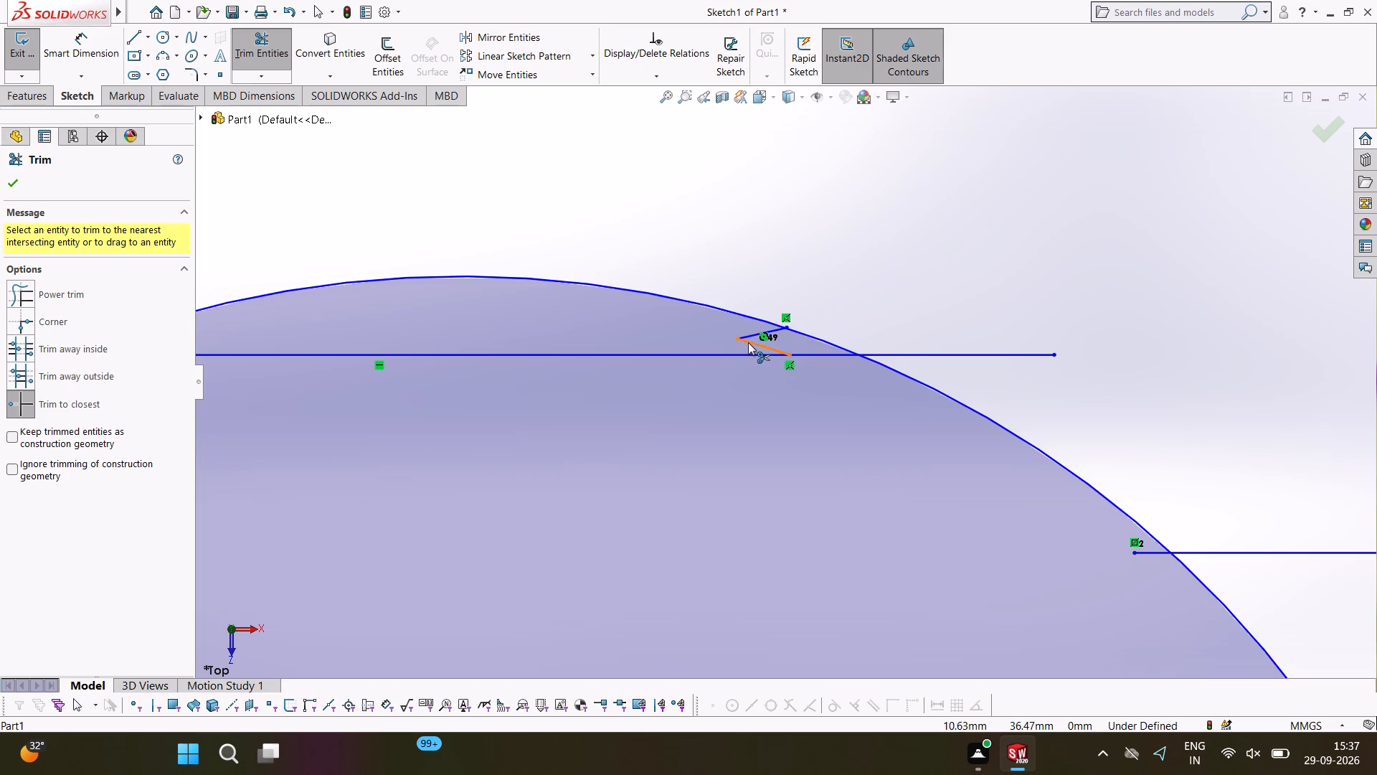
{"action": "left_click", "coordinate": [748, 342]}
{"action": "left_click", "coordinate": [748, 337]}
Trim the portion of the top horizontal line that lies inside the large circle.
{"action": "scroll", "coordinate": [813, 405], "scroll_direction": "down", "scroll_amount": 4, "text": "ctrl"}
{"action": "scroll", "coordinate": [803, 383], "scroll_direction": "up", "scroll_amount": 12, "text": "ctrl"}
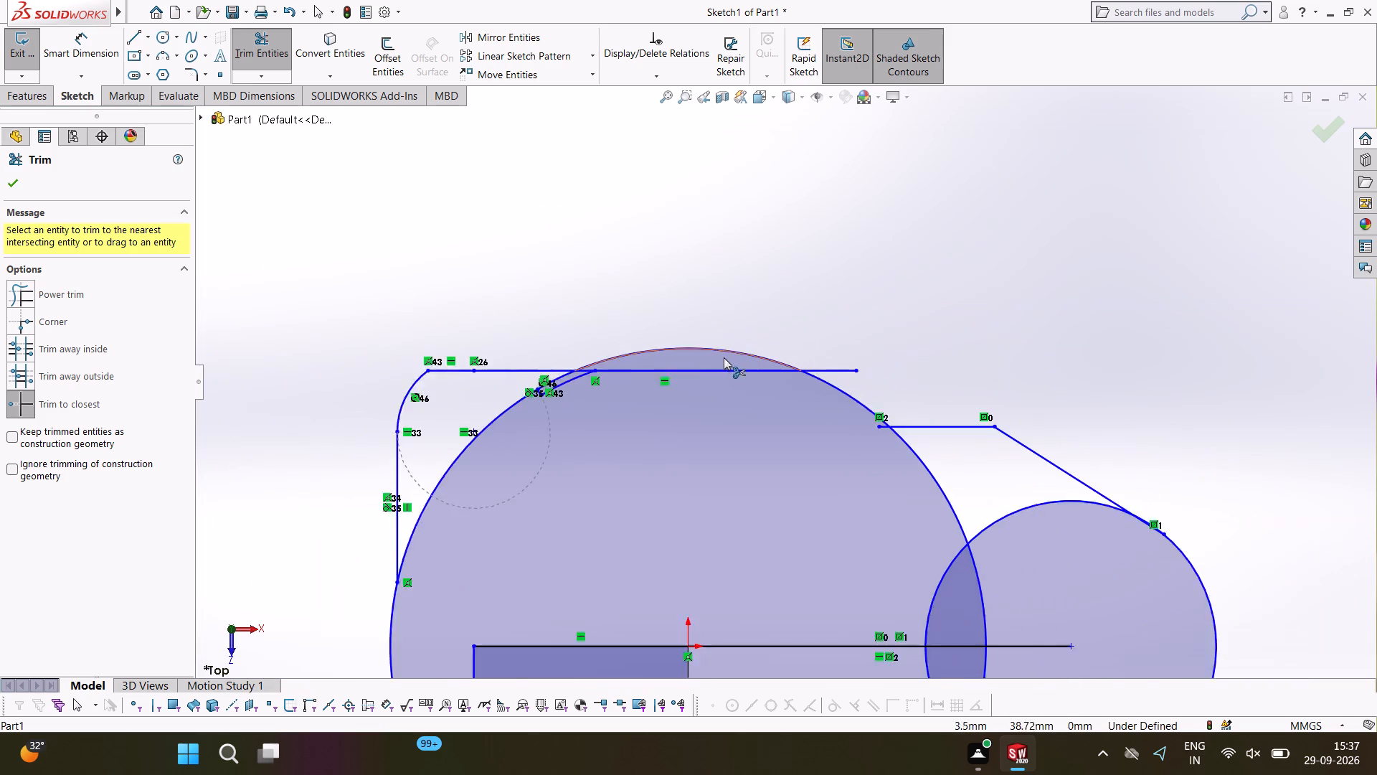
{"action": "left_click", "coordinate": [705, 372], "text": "ctrl"}
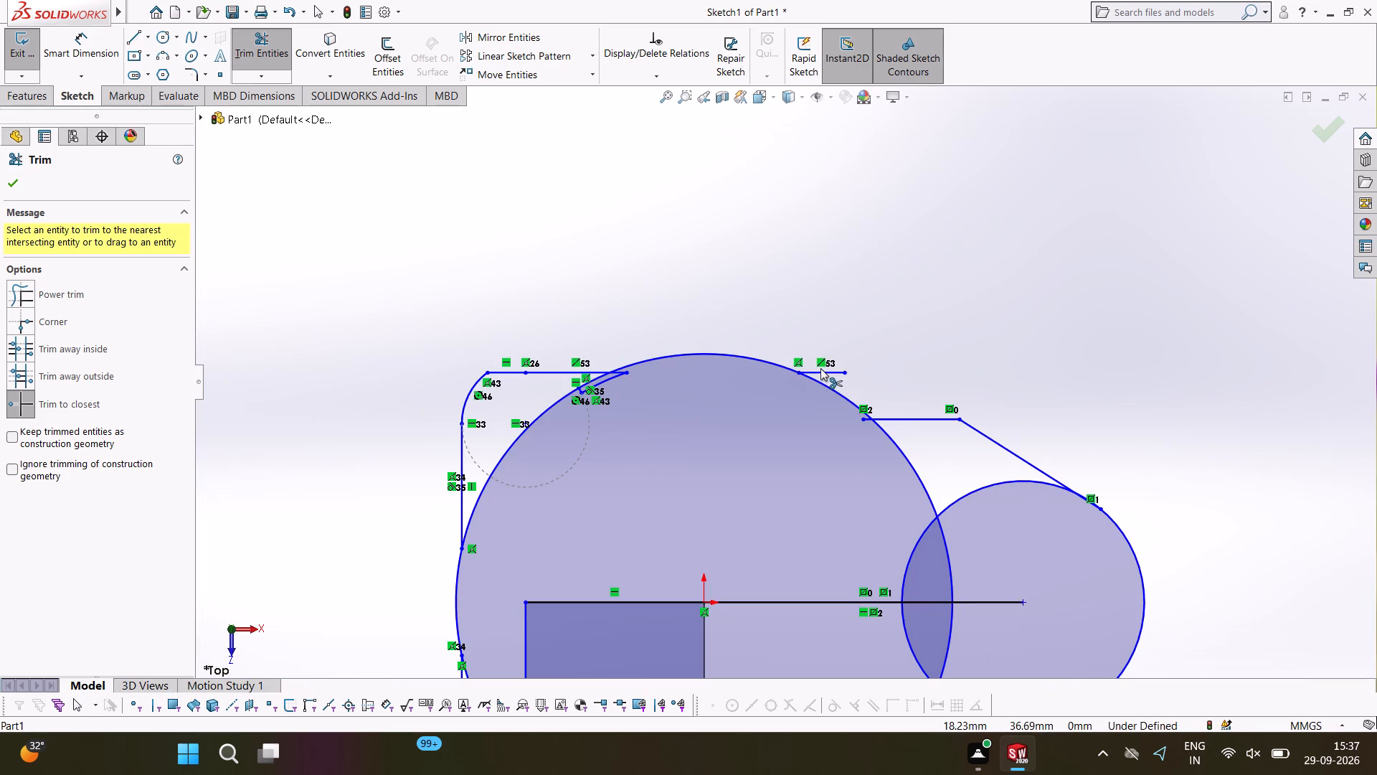
Trim the horizontal line stubs inside the large circle's upper half and remove the leftover horizontal piece just outside it.
{"action": "left_click", "coordinate": [821, 368], "text": "ctrl"}
{"action": "left_click", "coordinate": [614, 377], "text": "ctrl"}
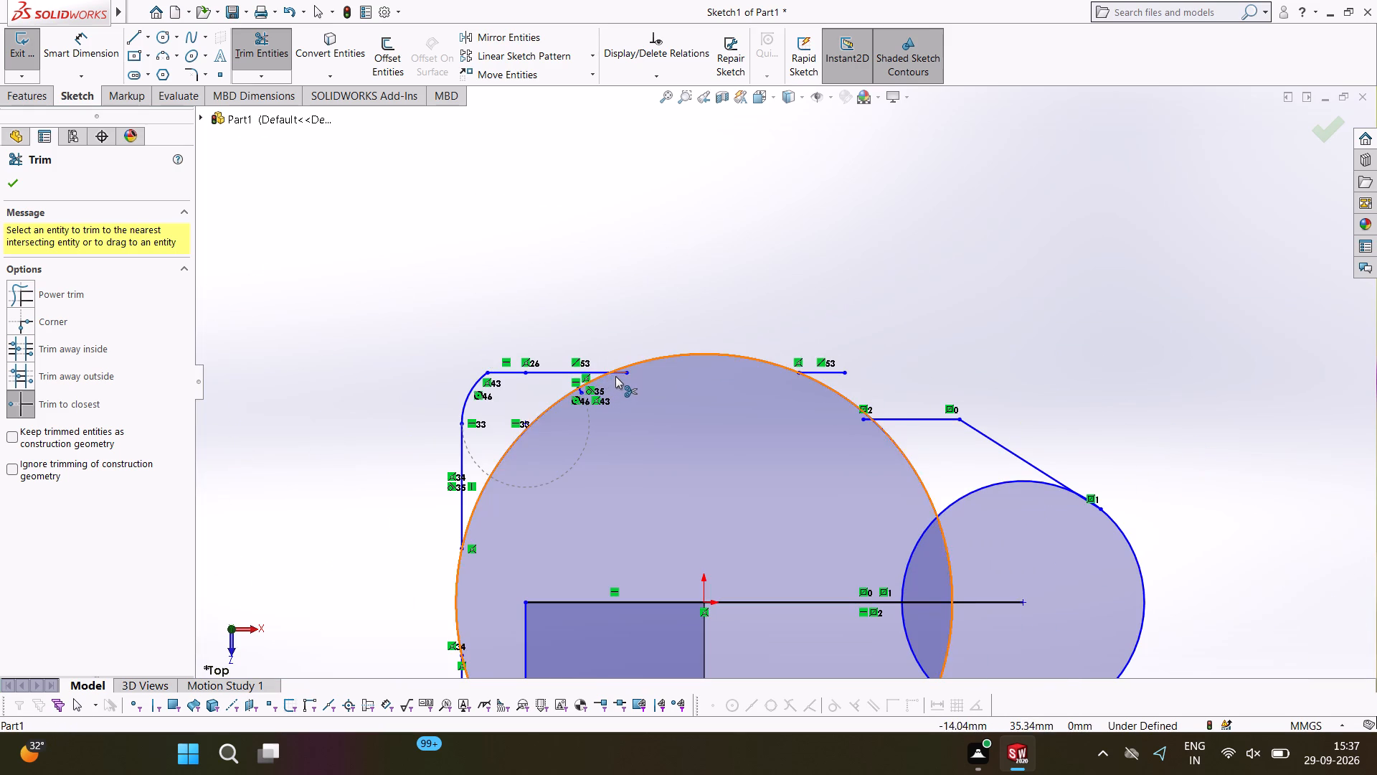
{"action": "left_click", "coordinate": [623, 372], "text": "ctrl"}
{"action": "scroll", "coordinate": [683, 406], "scroll_direction": "down", "scroll_amount": 8, "text": "ctrl"}
{"action": "scroll", "coordinate": [907, 565], "scroll_direction": "up", "scroll_amount": 5, "text": "ctrl"}
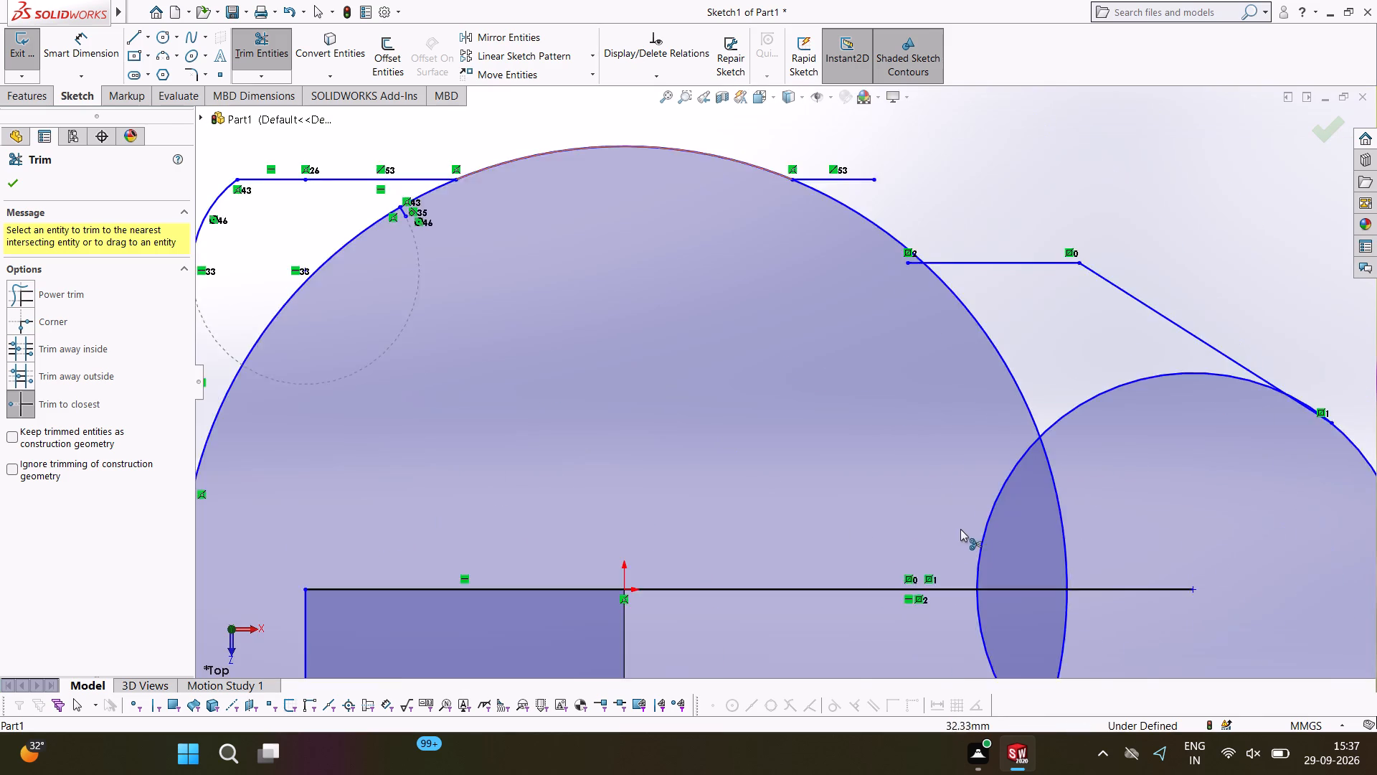
{"action": "scroll", "coordinate": [960, 529], "scroll_direction": "up", "scroll_amount": 3, "text": "ctrl"}
{"action": "scroll", "coordinate": [845, 309], "scroll_direction": "down", "scroll_amount": 6, "text": "ctrl"}
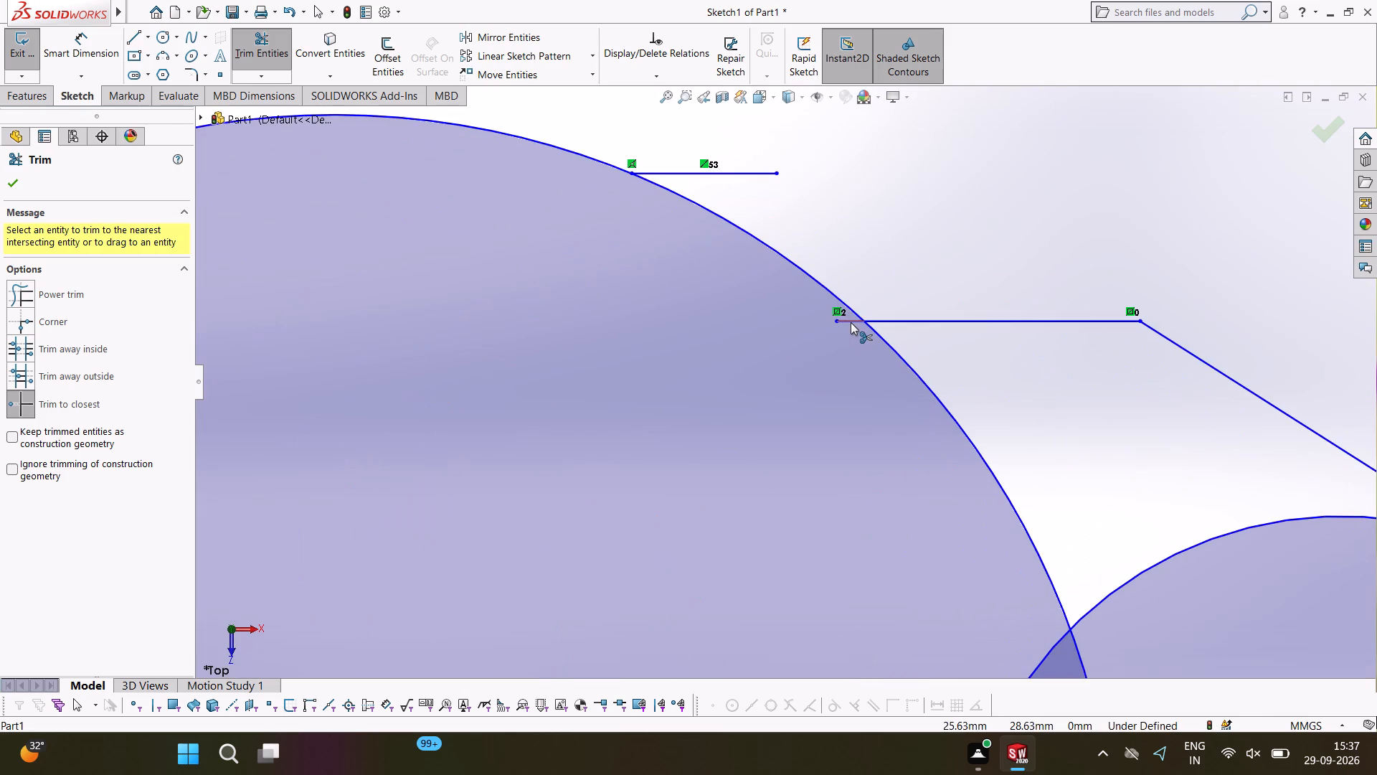
{"action": "left_click", "coordinate": [851, 322], "text": "ctrl"}
{"action": "scroll", "coordinate": [847, 355], "scroll_direction": "down", "scroll_amount": 7, "text": "ctrl"}
{"action": "scroll", "coordinate": [882, 461], "scroll_direction": "up", "scroll_amount": 9, "text": "ctrl"}
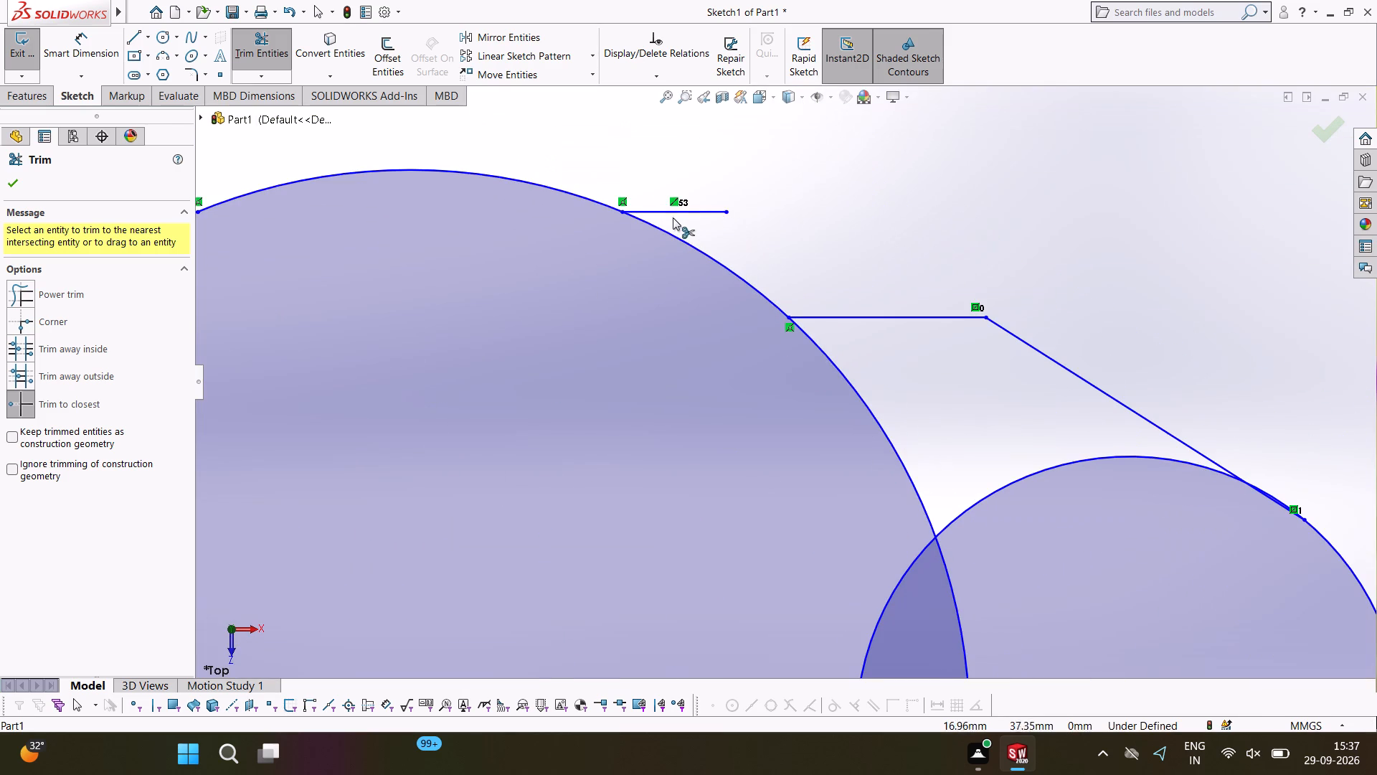
{"action": "left_click", "coordinate": [675, 211], "text": "ctrl"}
Trim the large circle between the two short horizontal lines, and the boss circle's inner arc between the two slanted lines.
{"action": "scroll", "coordinate": [724, 277], "scroll_direction": "down", "scroll_amount": 4, "text": "ctrl"}
{"action": "scroll", "coordinate": [762, 311], "scroll_direction": "up", "scroll_amount": 5, "text": "ctrl"}
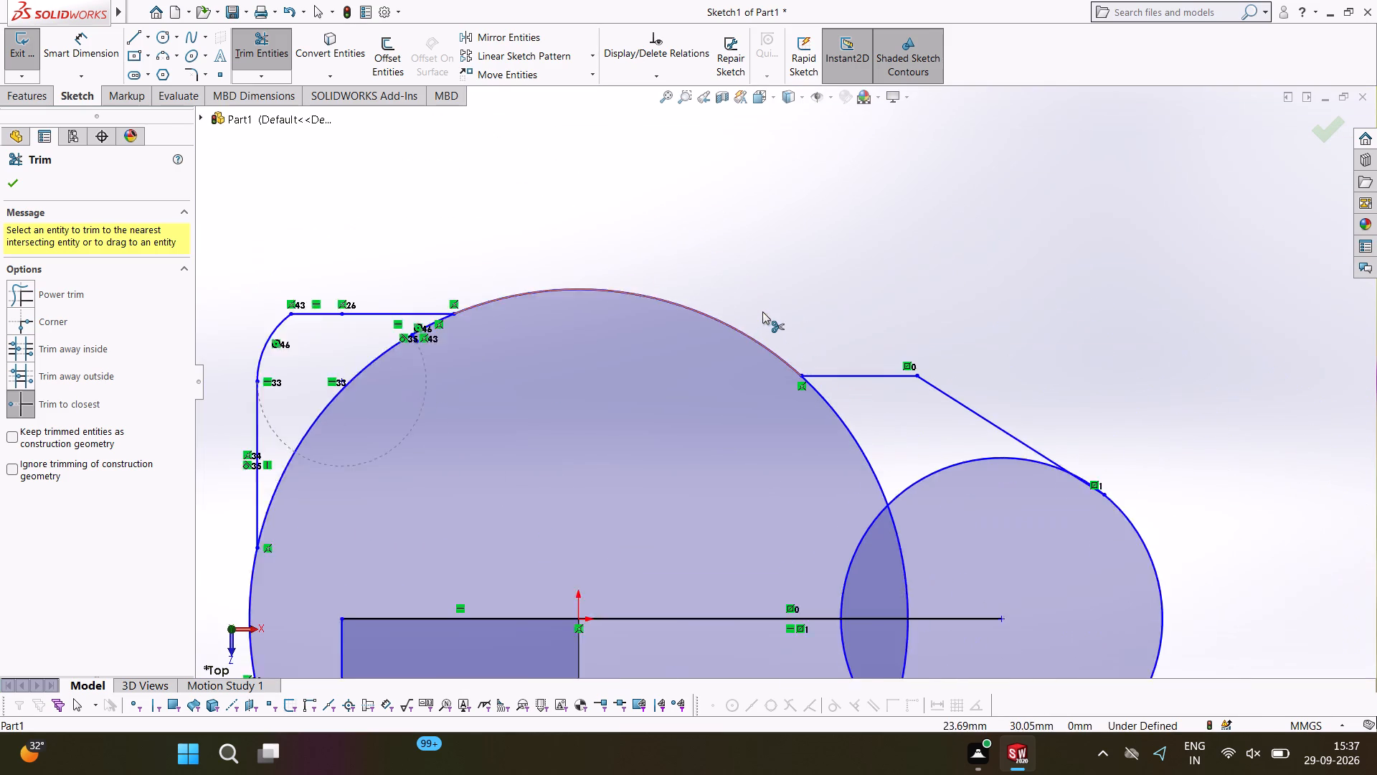
{"action": "scroll", "coordinate": [762, 311], "scroll_direction": "up", "scroll_amount": 4, "text": "ctrl"}
{"action": "scroll", "coordinate": [957, 642], "scroll_direction": "down", "scroll_amount": 2, "text": "ctrl"}
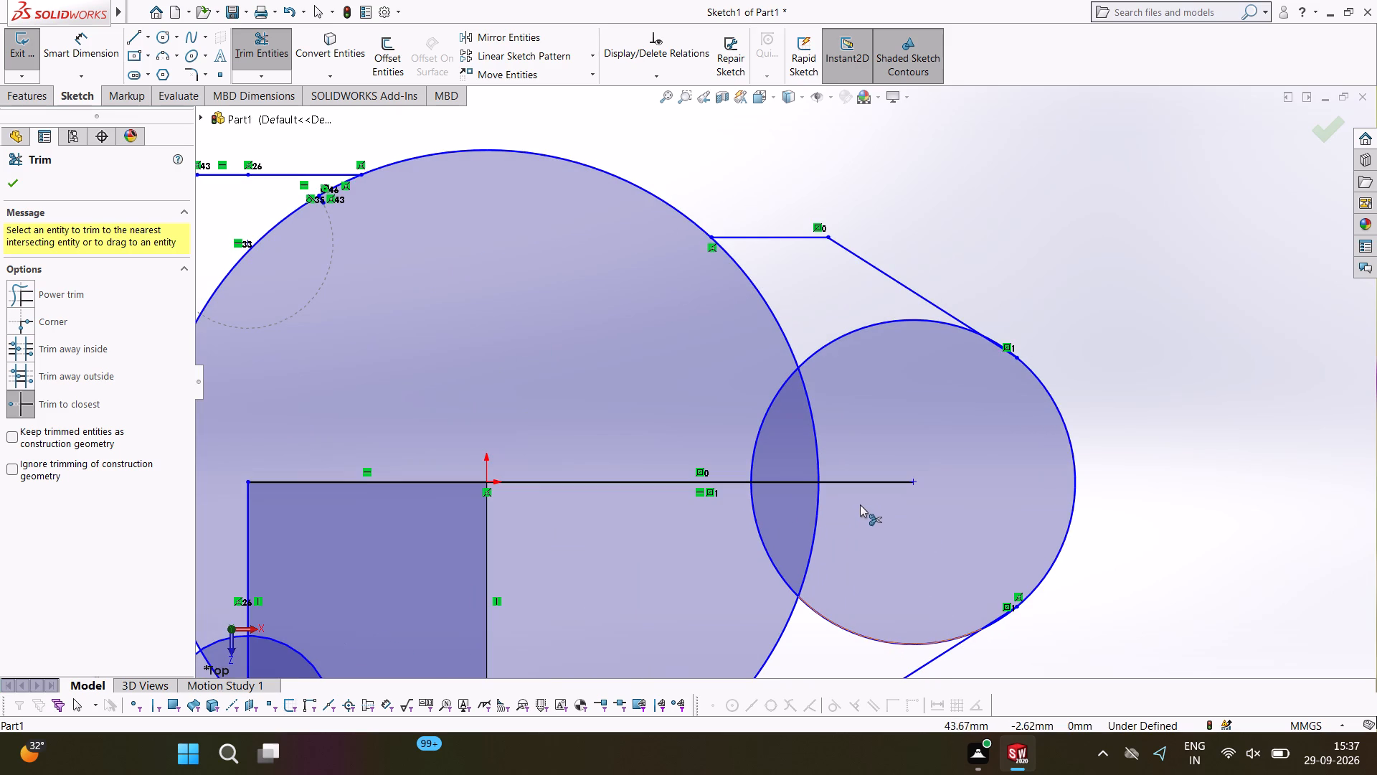
{"action": "left_click", "coordinate": [747, 276]}
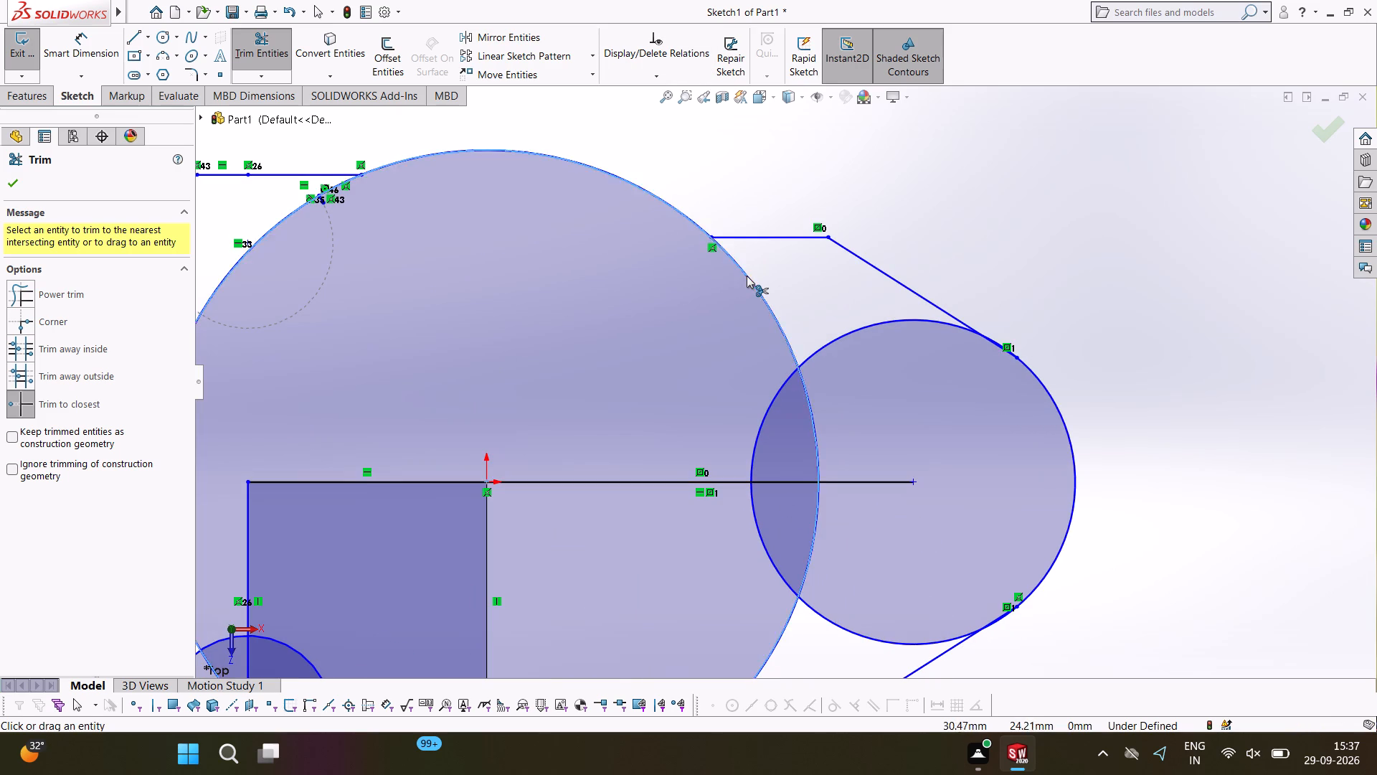
{"action": "left_click", "coordinate": [809, 417]}
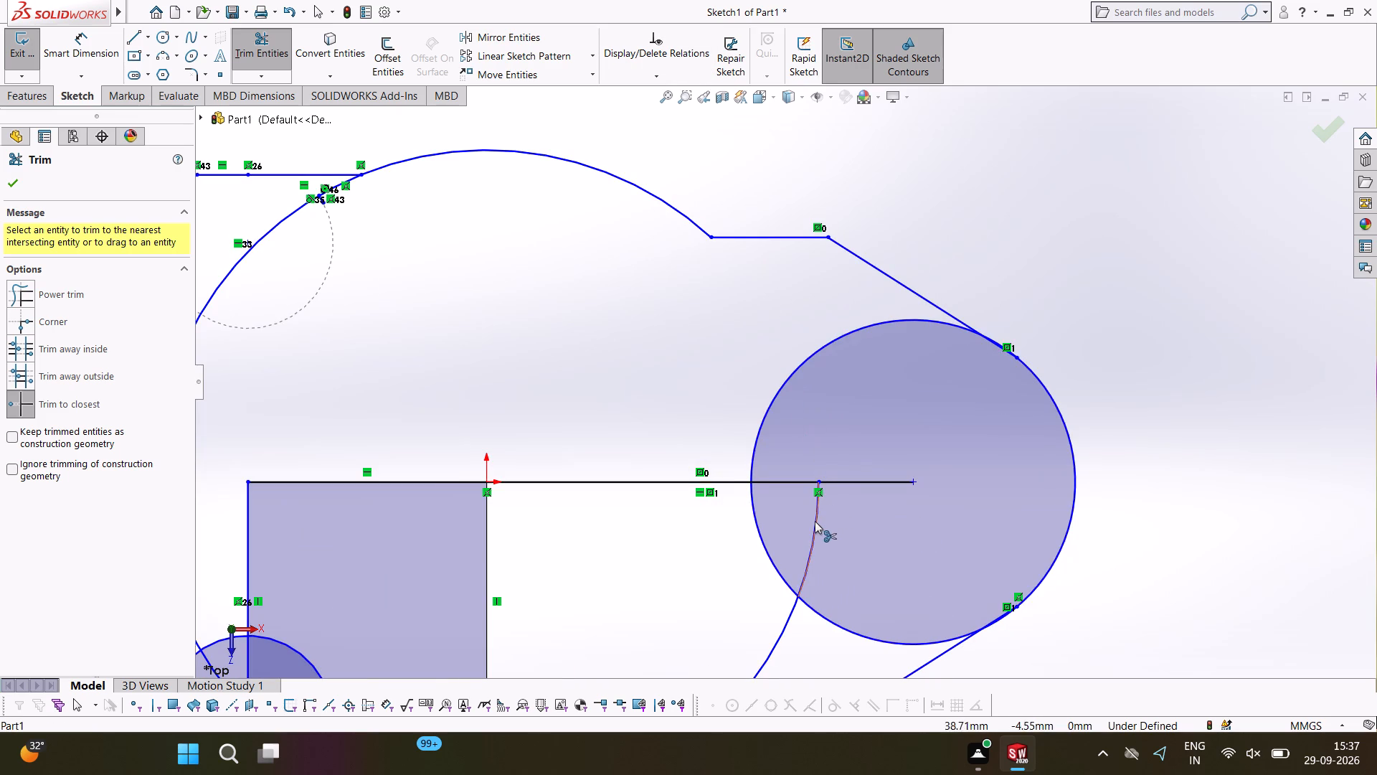
{"action": "left_click", "coordinate": [813, 522]}
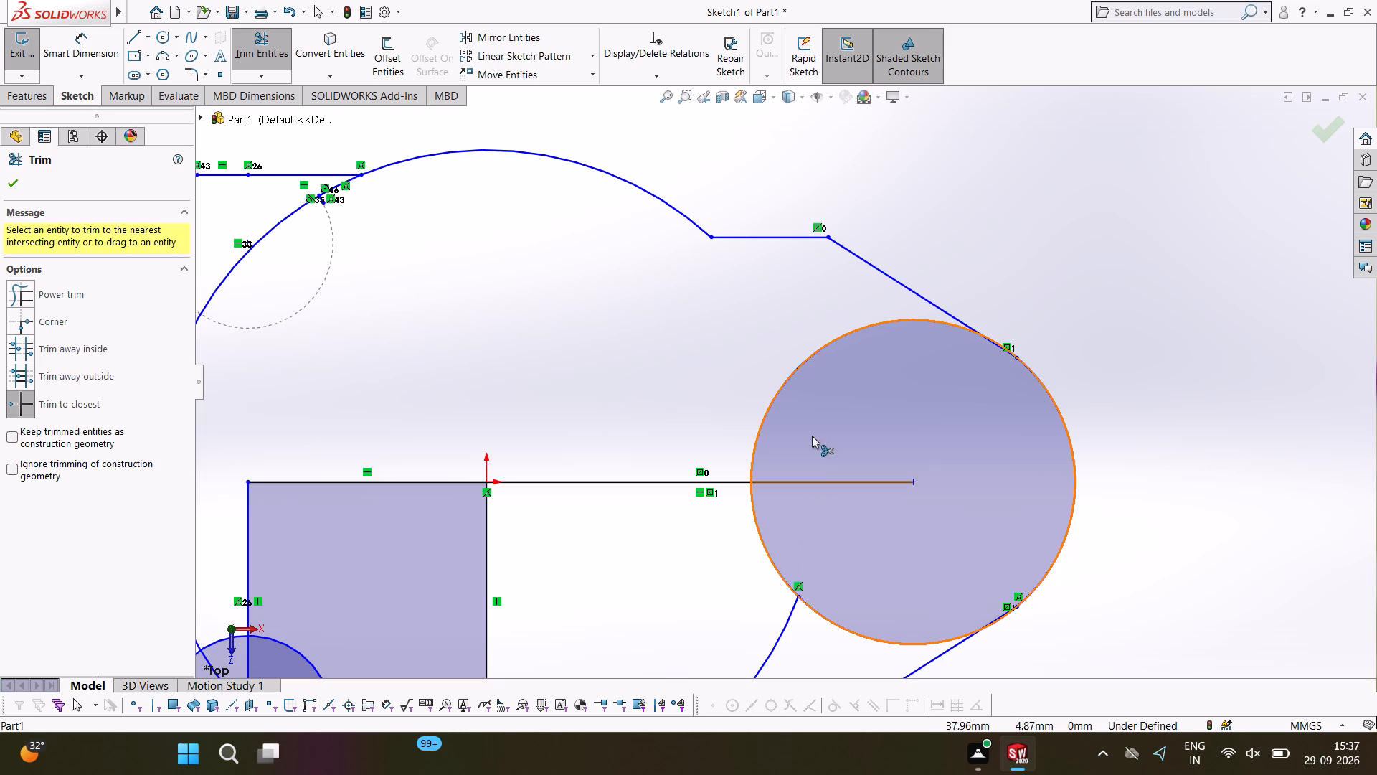
{"action": "left_click", "coordinate": [850, 330]}
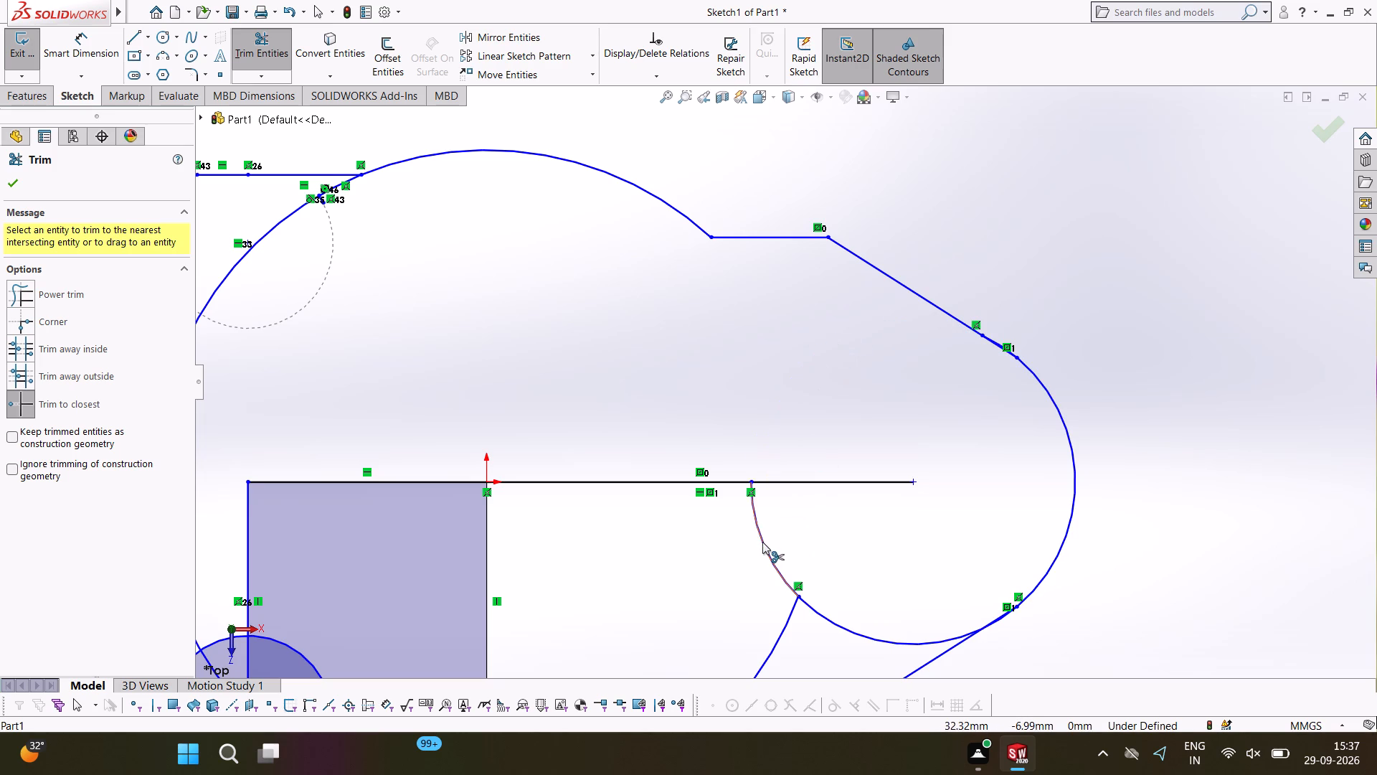
{"action": "left_click", "coordinate": [762, 542]}
{"action": "scroll", "coordinate": [806, 652], "scroll_direction": "down", "scroll_amount": 3, "text": "ctrl"}
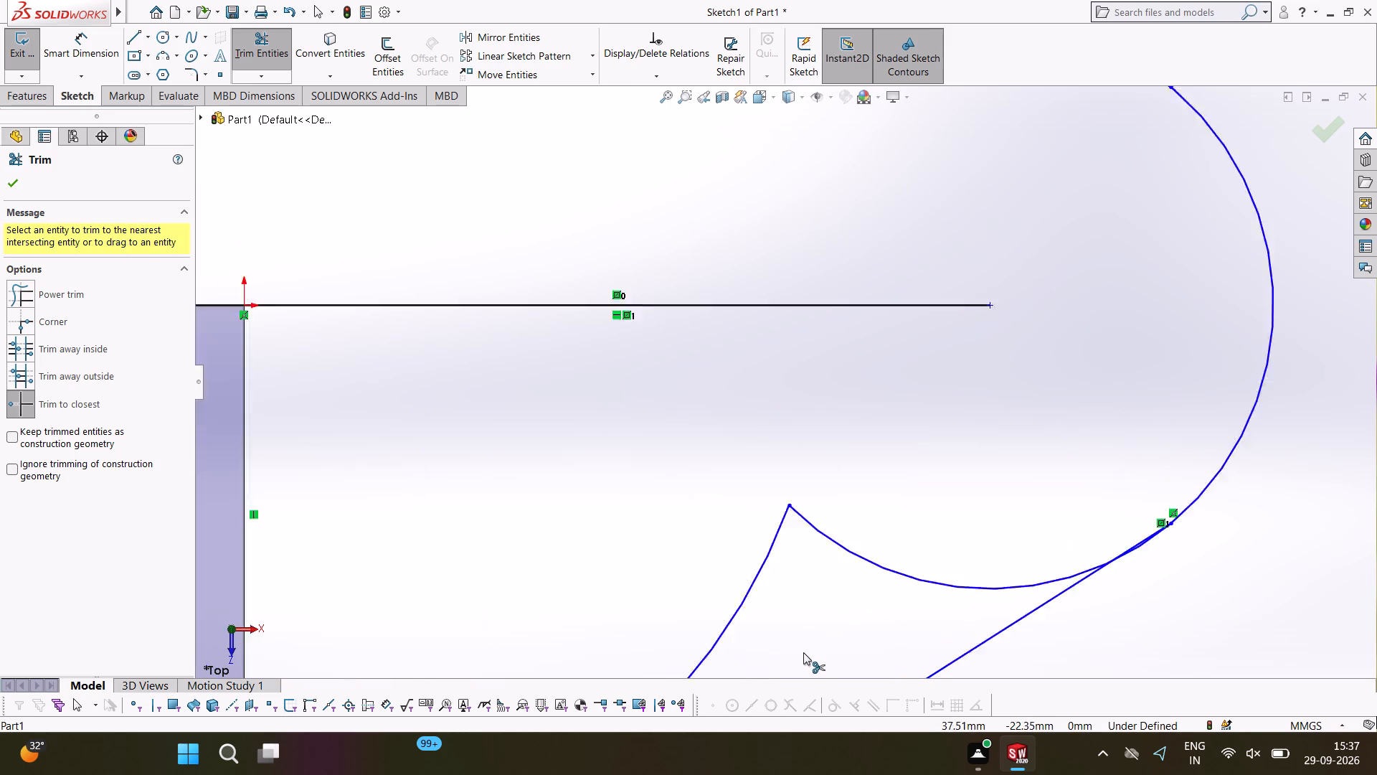
{"action": "scroll", "coordinate": [803, 652], "scroll_direction": "down", "scroll_amount": 2, "text": "ctrl"}
{"action": "scroll", "coordinate": [803, 652], "scroll_direction": "up", "scroll_amount": 10, "text": "ctrl"}
{"action": "left_click", "coordinate": [775, 403], "text": "ctrl"}
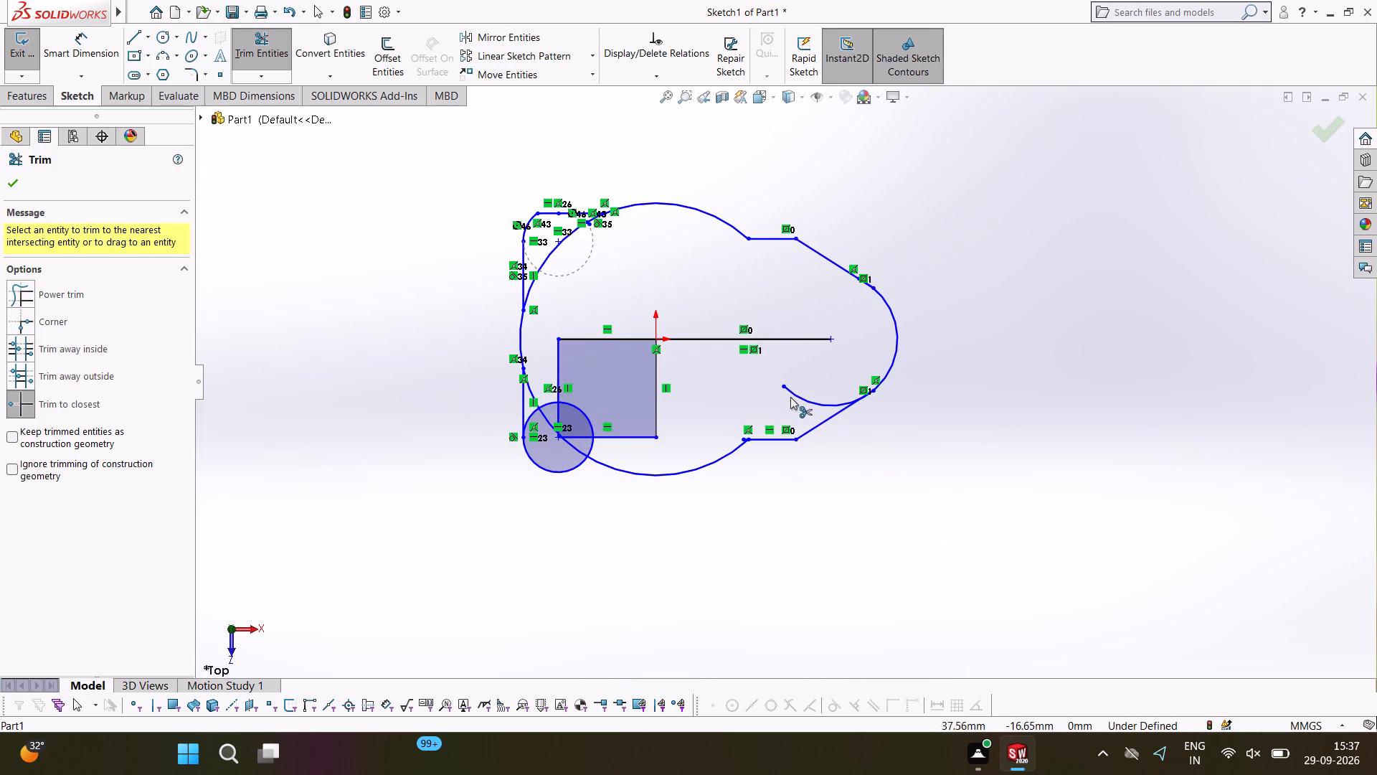
{"action": "left_click", "coordinate": [801, 395], "text": "ctrl"}
Trim the lower-left corner circle's portions inside the profile and the large circle's arc that crosses that corner circle.
{"action": "scroll", "coordinate": [801, 400], "scroll_direction": "down", "scroll_amount": 3, "text": "ctrl"}
{"action": "scroll", "coordinate": [801, 403], "scroll_direction": "up", "scroll_amount": 2, "text": "ctrl"}
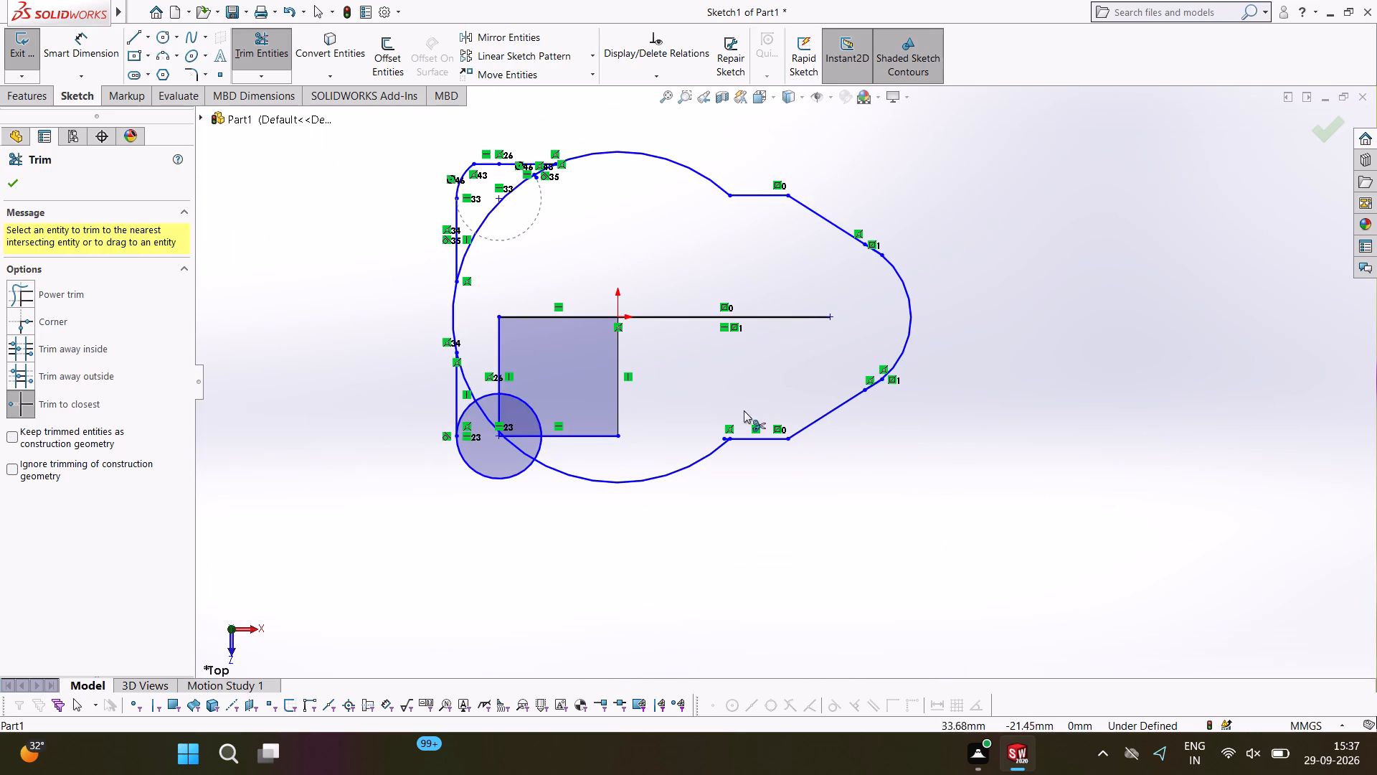
{"action": "left_click", "coordinate": [524, 398]}
{"action": "left_click", "coordinate": [491, 393]}
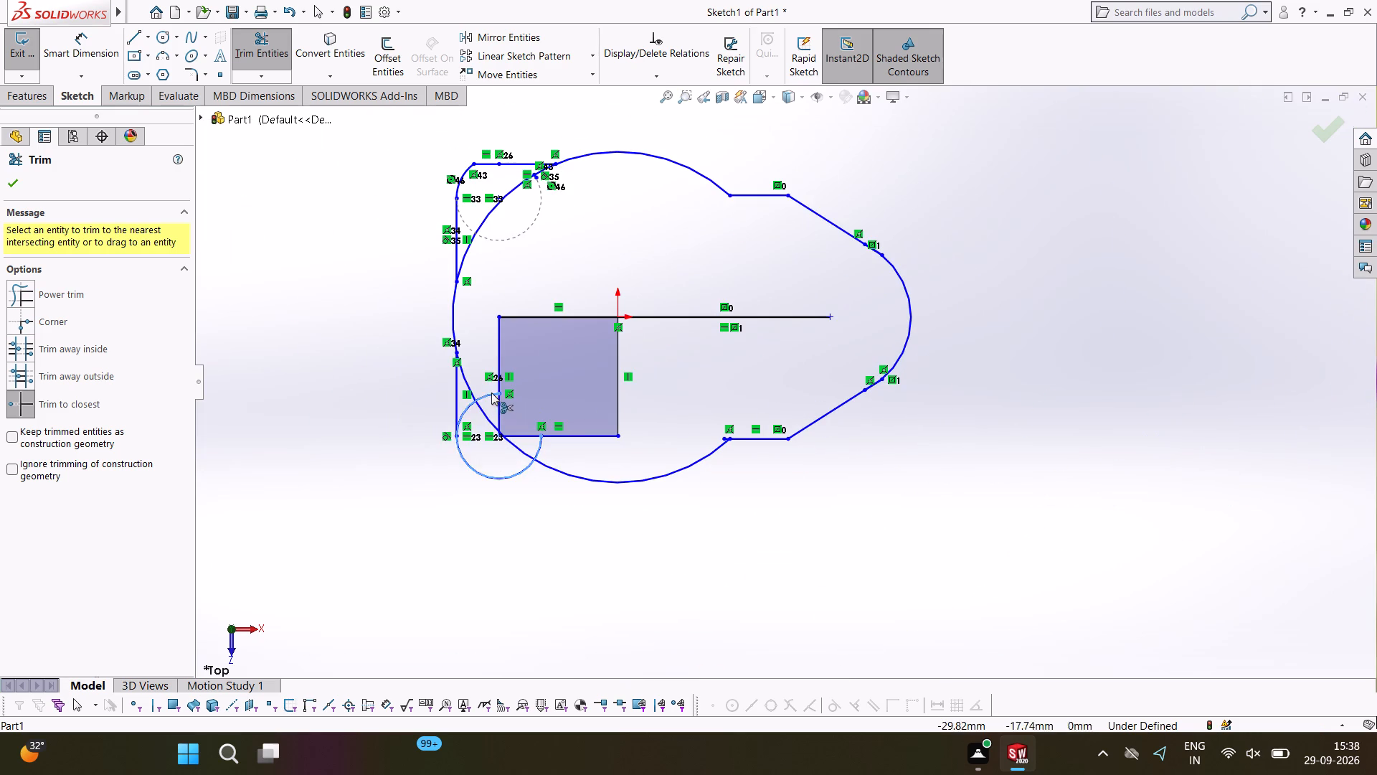
{"action": "left_click", "coordinate": [541, 443]}
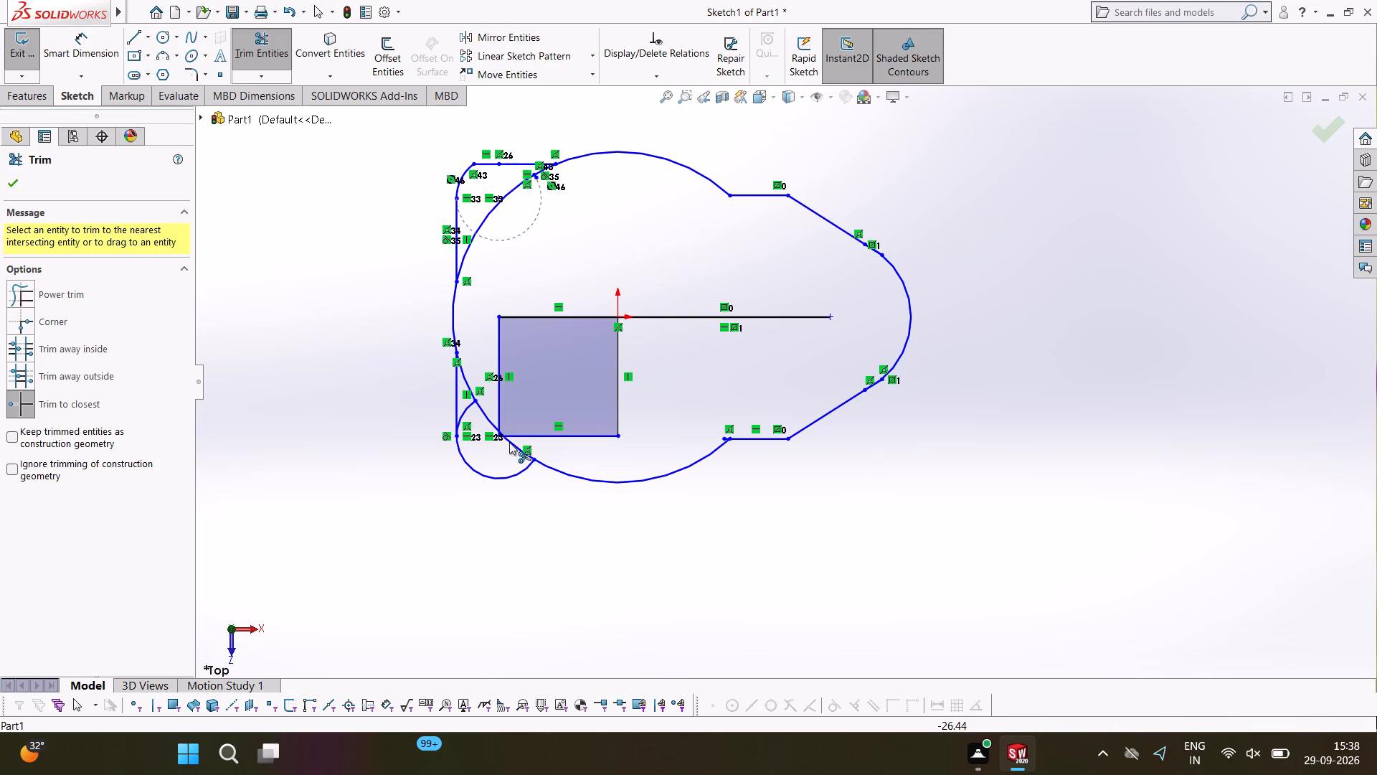
{"action": "left_click", "coordinate": [512, 443]}
{"action": "left_click", "coordinate": [488, 418]}
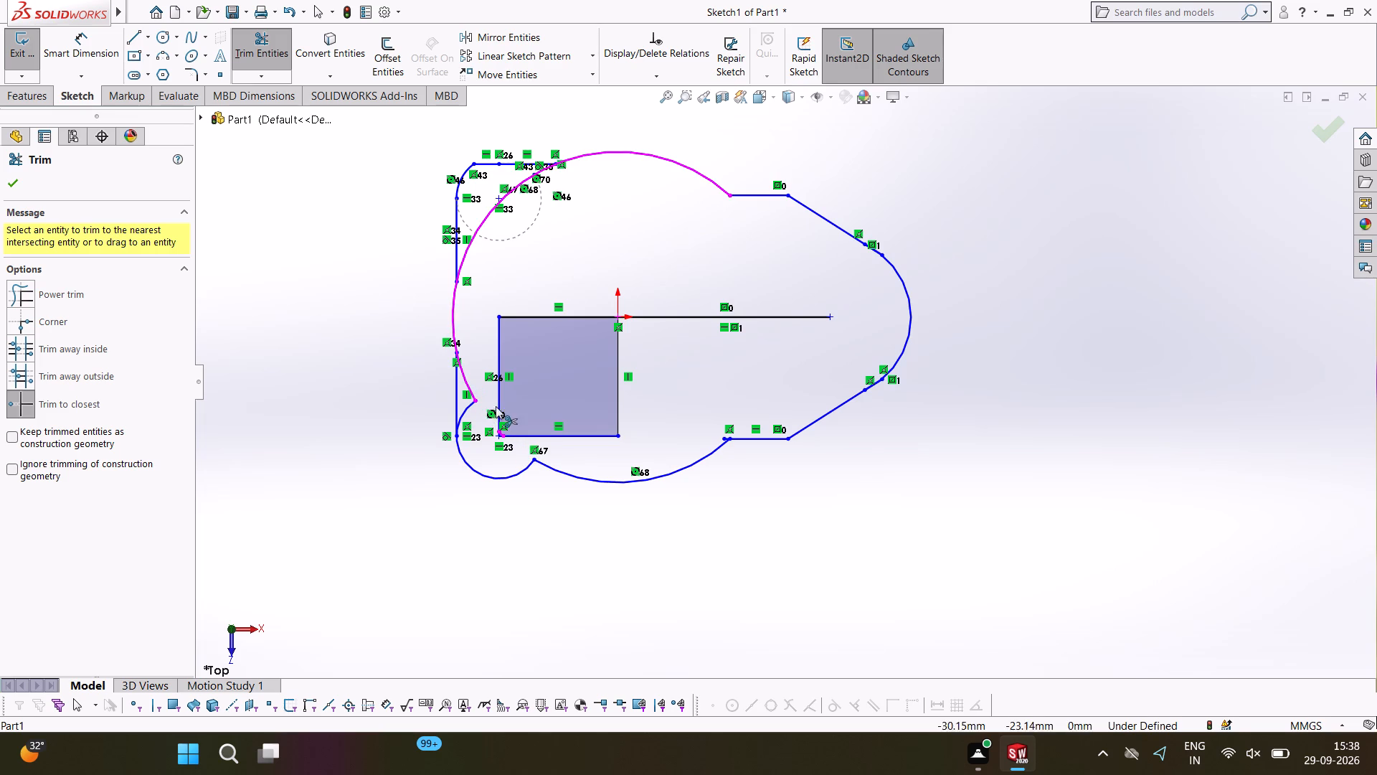
Remove the inner rectangle's lines and the horizontal centre line running through the origin to the boss centre.
{"action": "left_click", "coordinate": [499, 344]}
{"action": "left_click", "coordinate": [528, 433]}
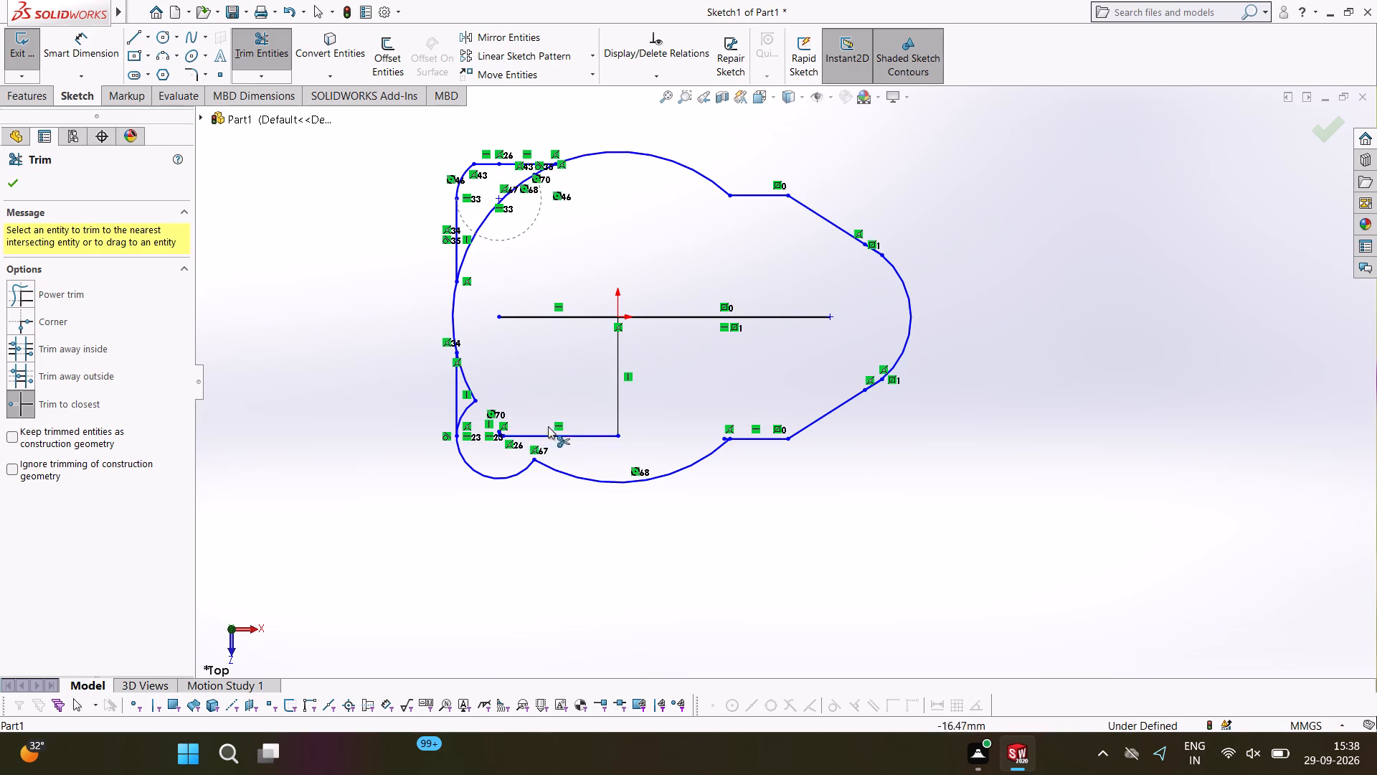
{"action": "left_click", "coordinate": [614, 418]}
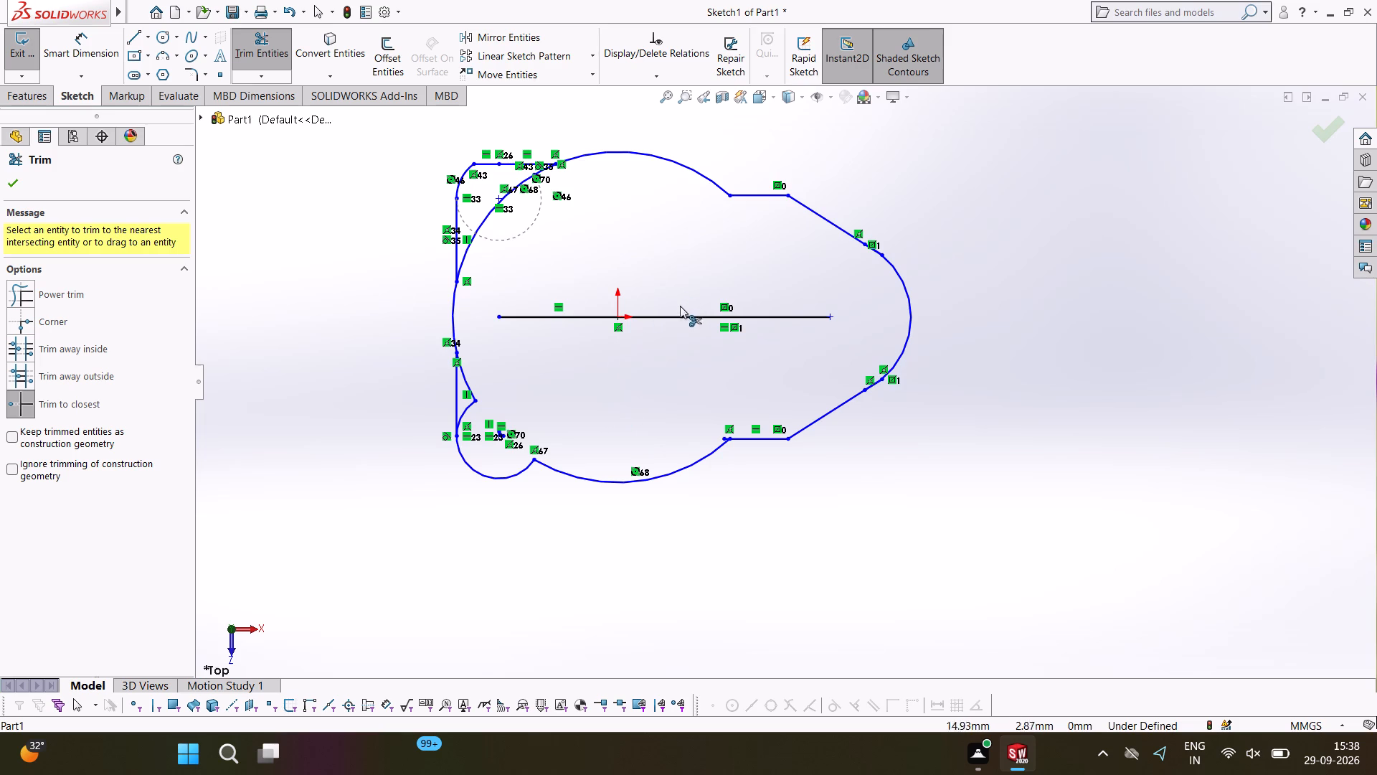
{"action": "left_click", "coordinate": [678, 314]}
{"action": "left_click", "coordinate": [585, 316]}
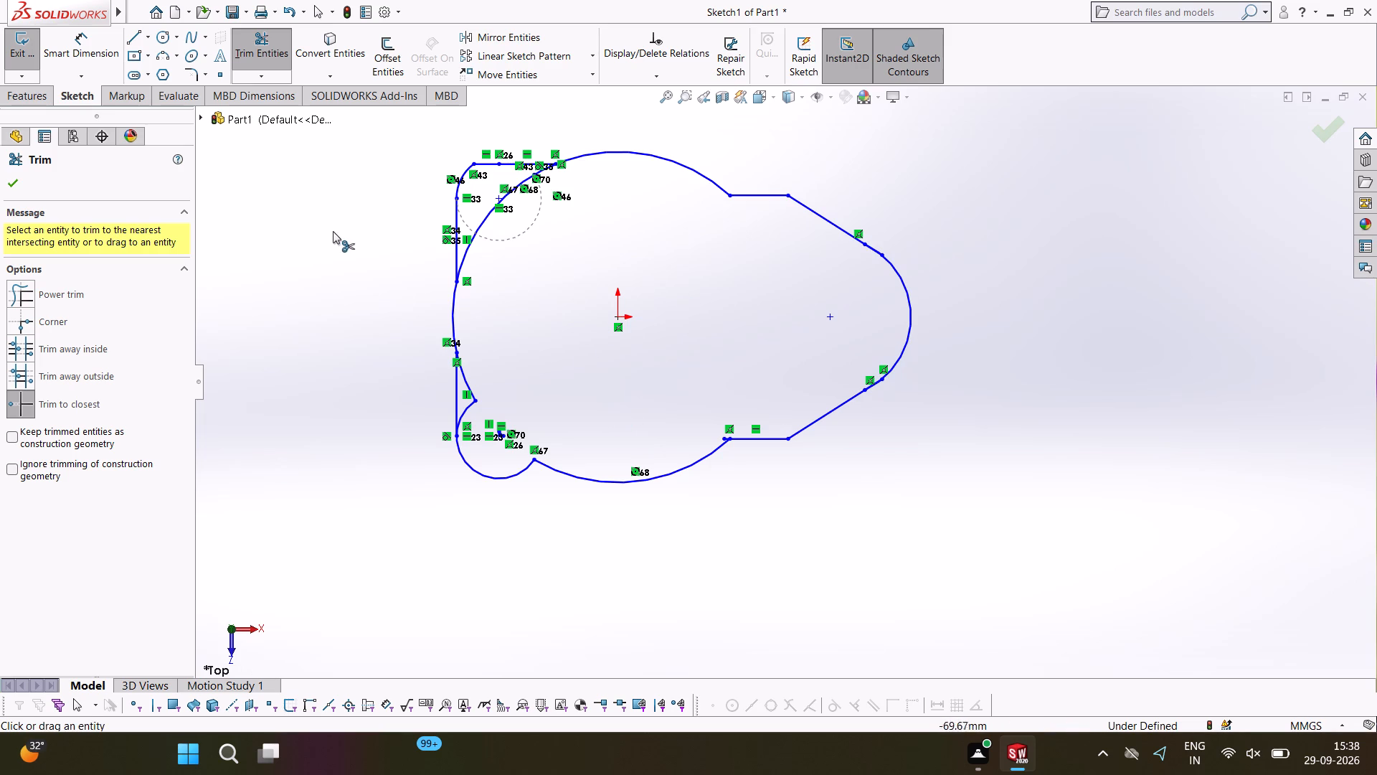
Trim the large circle's arc between the left vertical line and the lower-left corner arc.
{"action": "left_click", "coordinate": [463, 408]}
{"action": "left_click", "coordinate": [466, 377]}
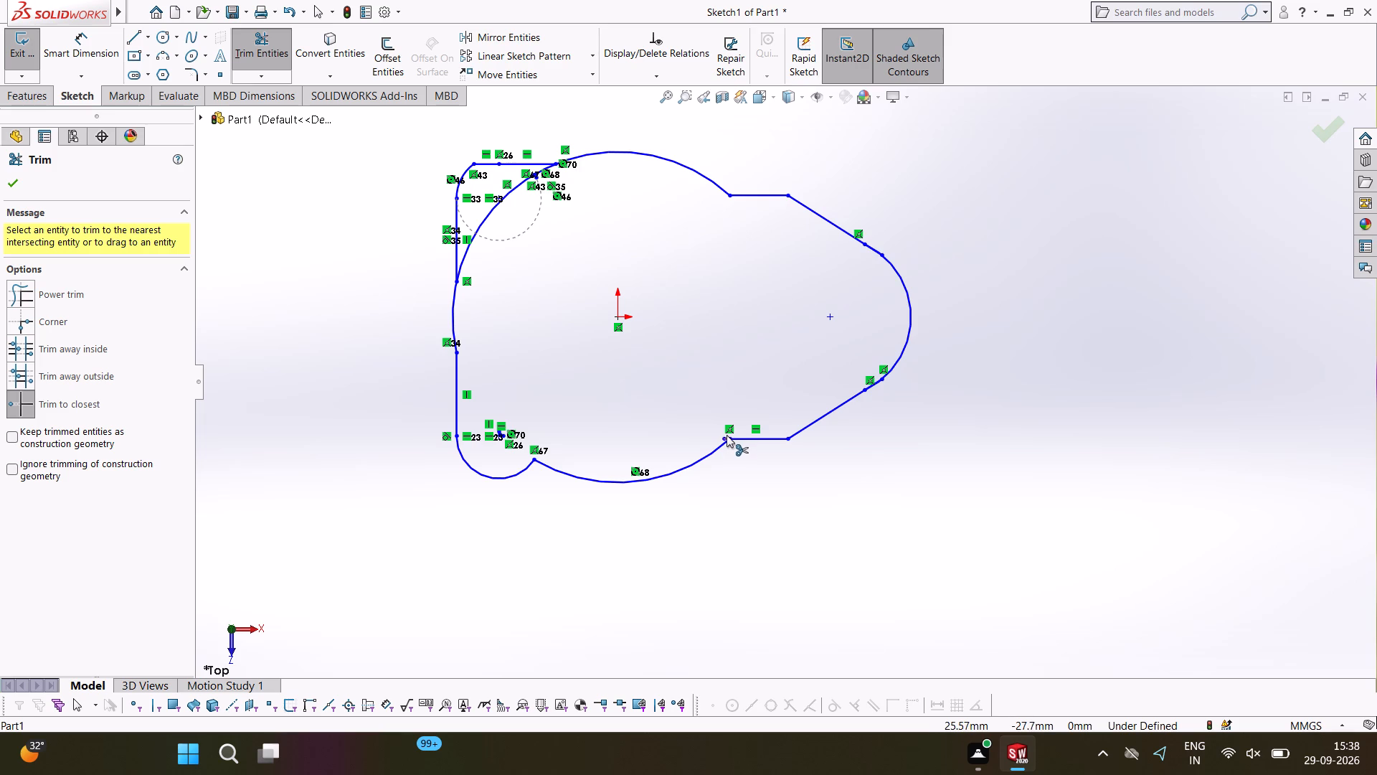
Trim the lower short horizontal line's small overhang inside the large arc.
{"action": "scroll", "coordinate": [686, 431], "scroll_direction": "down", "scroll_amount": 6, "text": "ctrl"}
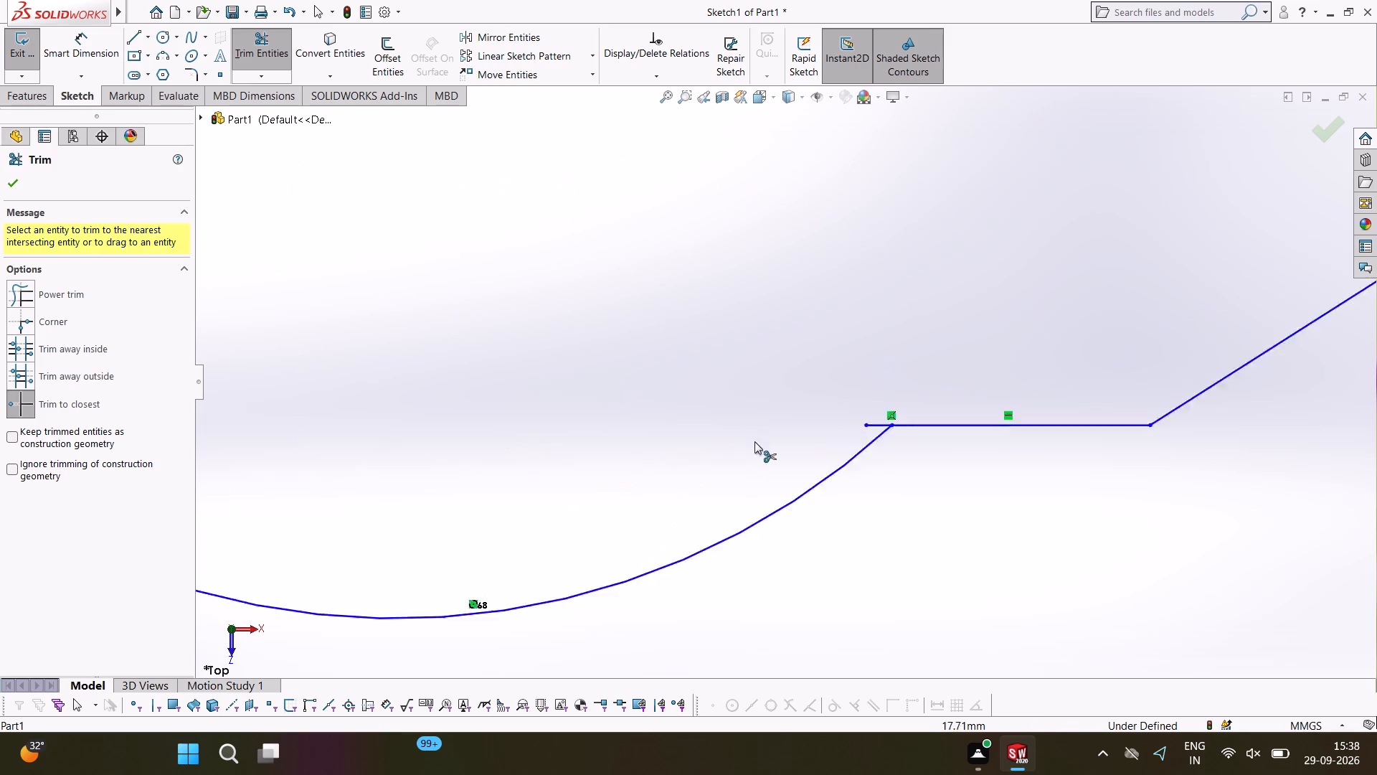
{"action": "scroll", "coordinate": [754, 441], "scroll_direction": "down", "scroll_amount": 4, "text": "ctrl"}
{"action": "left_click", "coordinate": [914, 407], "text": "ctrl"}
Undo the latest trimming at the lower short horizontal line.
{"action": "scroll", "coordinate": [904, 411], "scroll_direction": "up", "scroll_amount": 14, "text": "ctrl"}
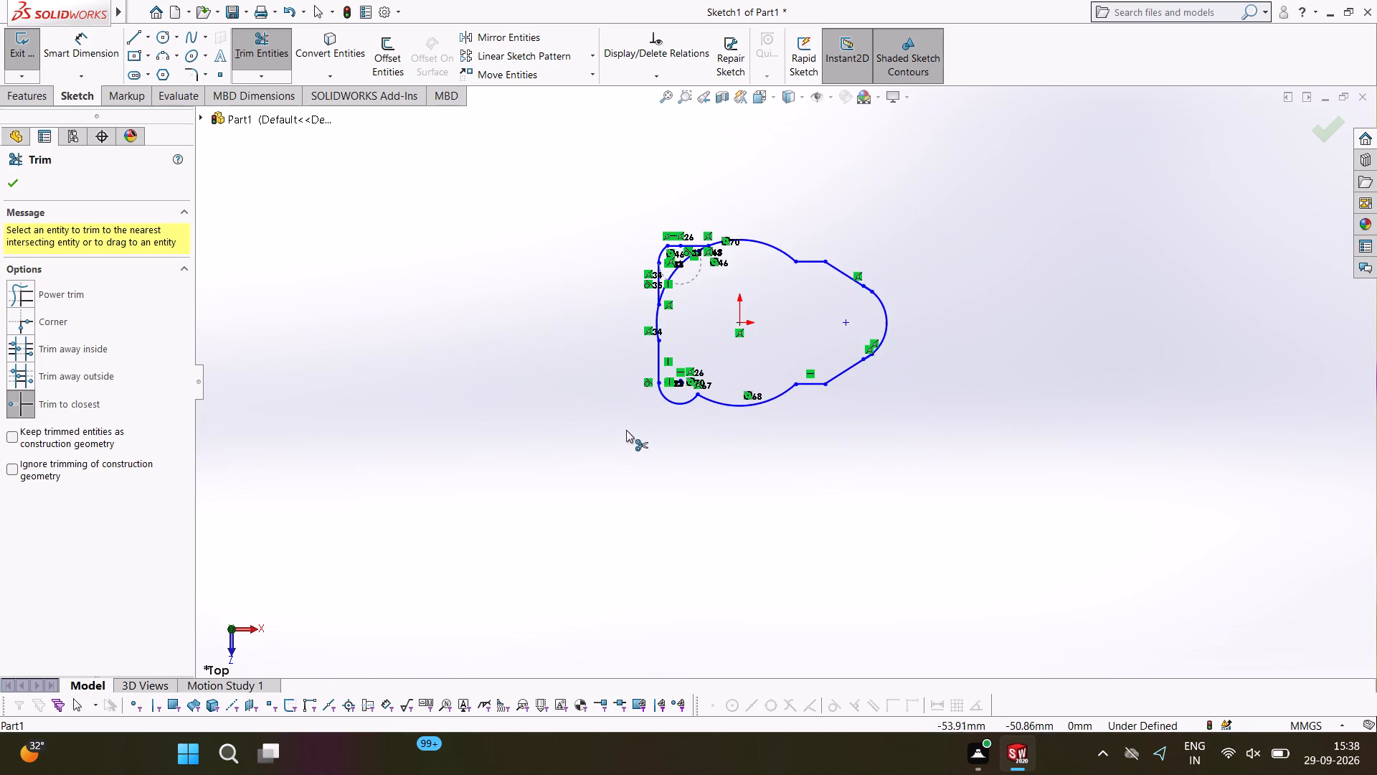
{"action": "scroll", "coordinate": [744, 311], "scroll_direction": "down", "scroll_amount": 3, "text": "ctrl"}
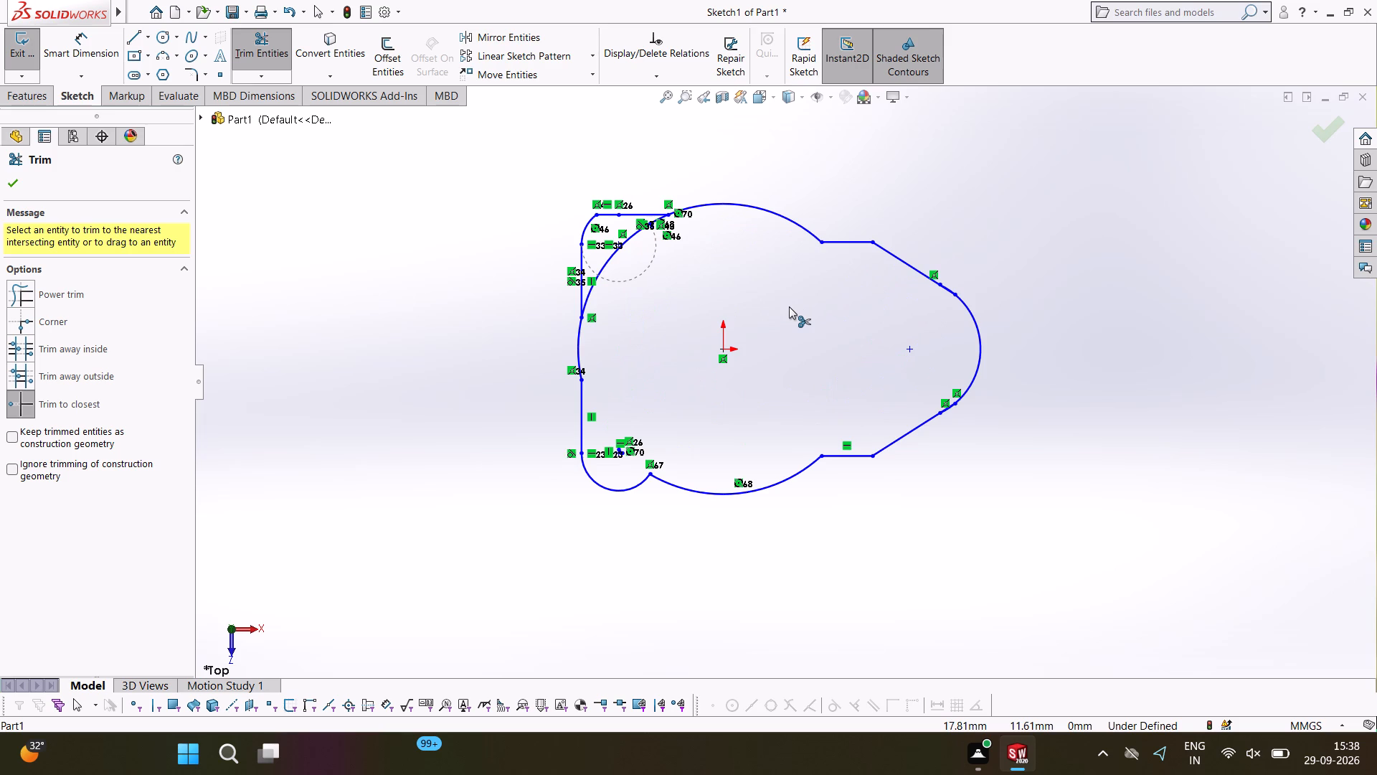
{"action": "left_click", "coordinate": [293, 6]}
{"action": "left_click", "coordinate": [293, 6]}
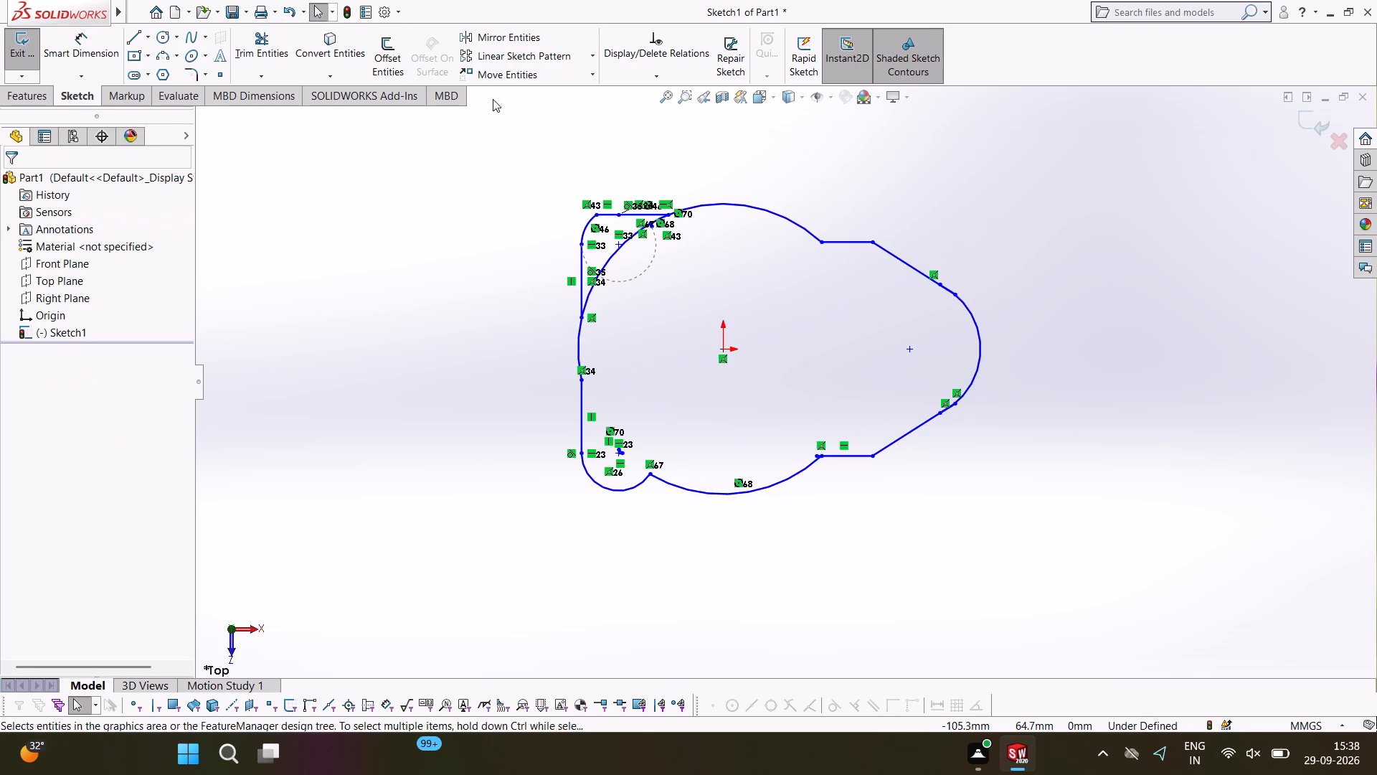
Sketch a horizontal line about 37 mm long from the origin toward the boss centre.
{"action": "left_click", "coordinate": [128, 38]}
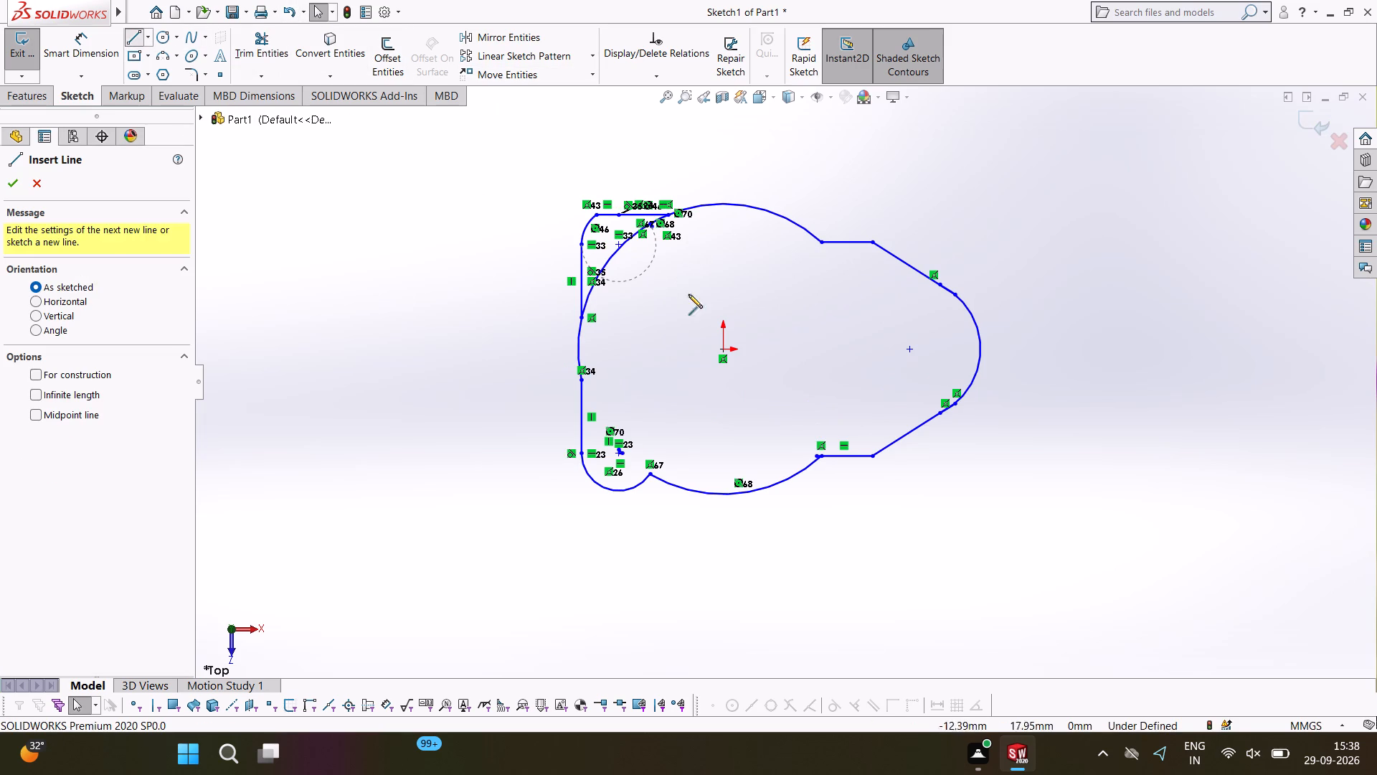
{"action": "left_click", "coordinate": [724, 350]}
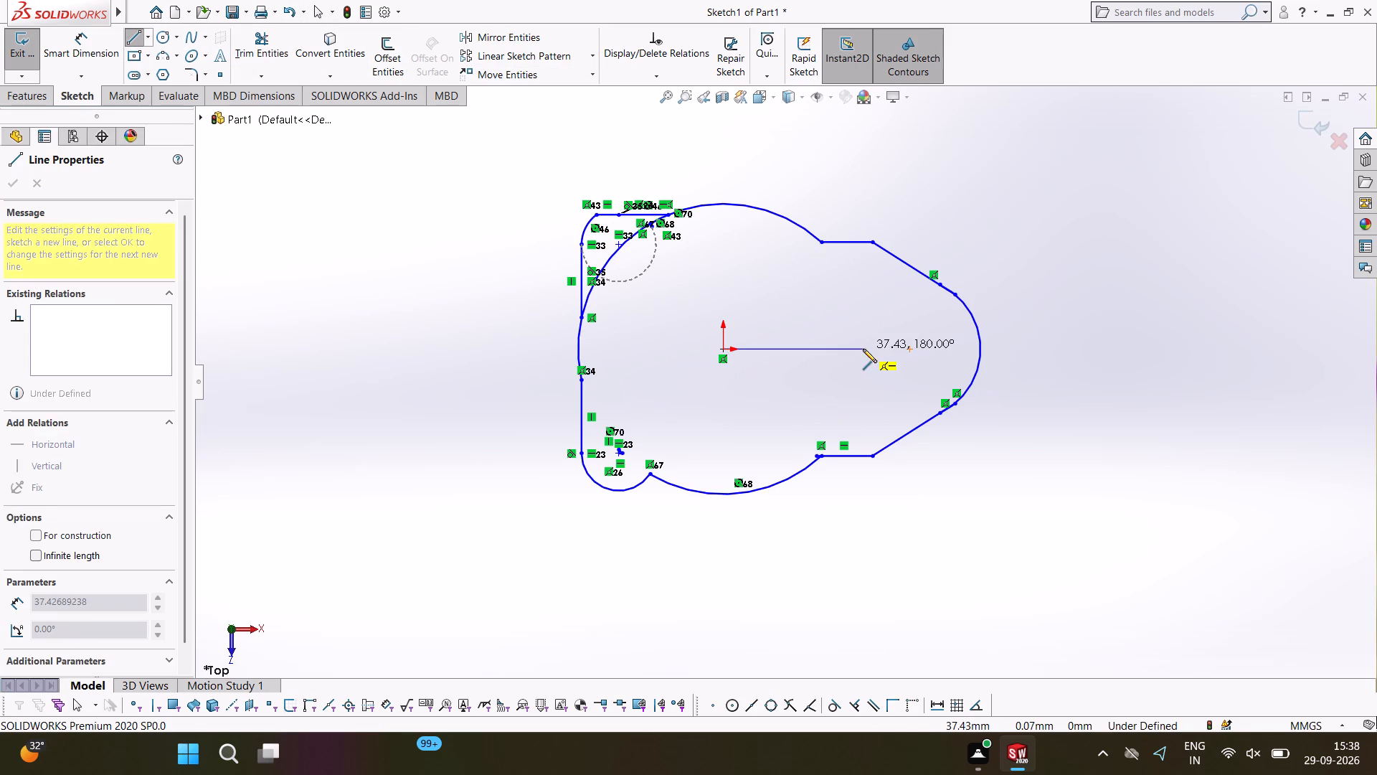
{"action": "left_click", "coordinate": [863, 349]}
{"action": "right_click", "coordinate": [863, 349]}
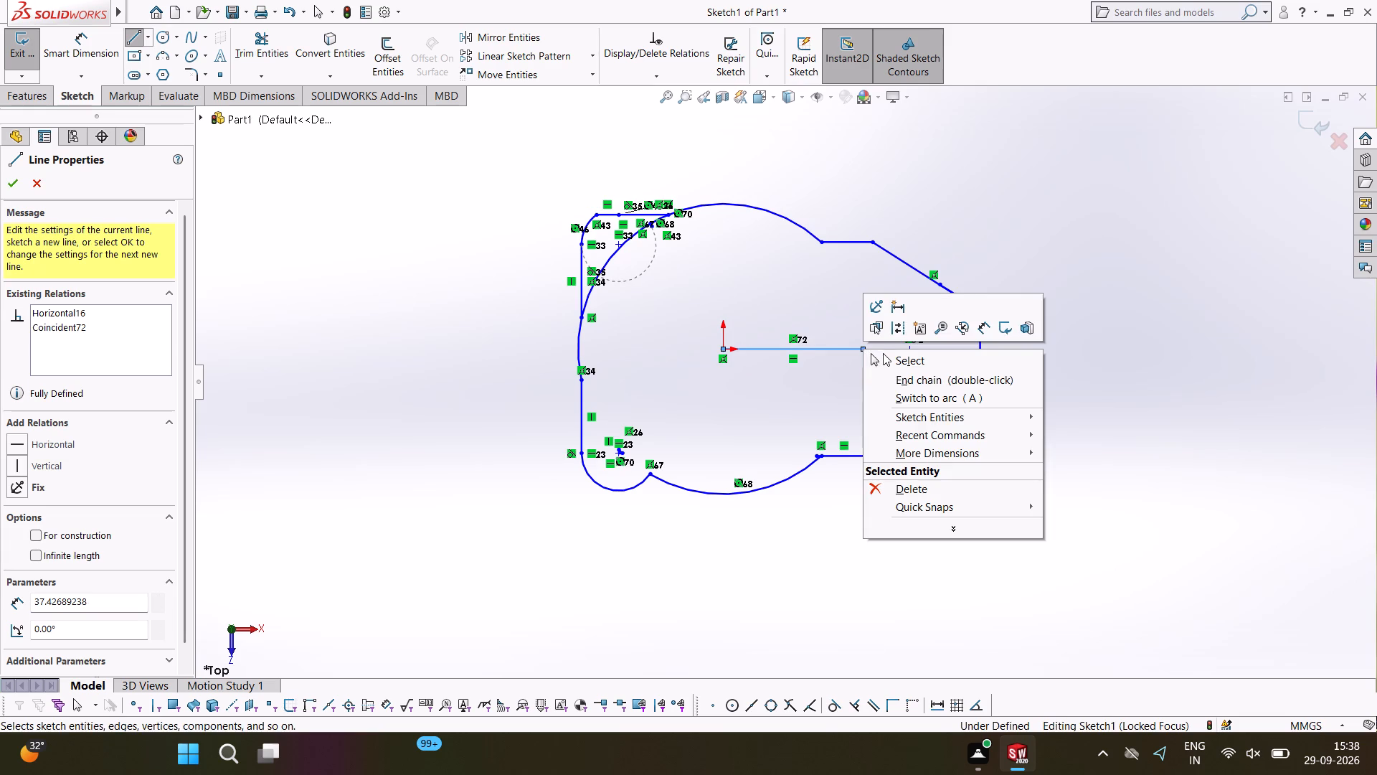
{"action": "left_click", "coordinate": [883, 353]}
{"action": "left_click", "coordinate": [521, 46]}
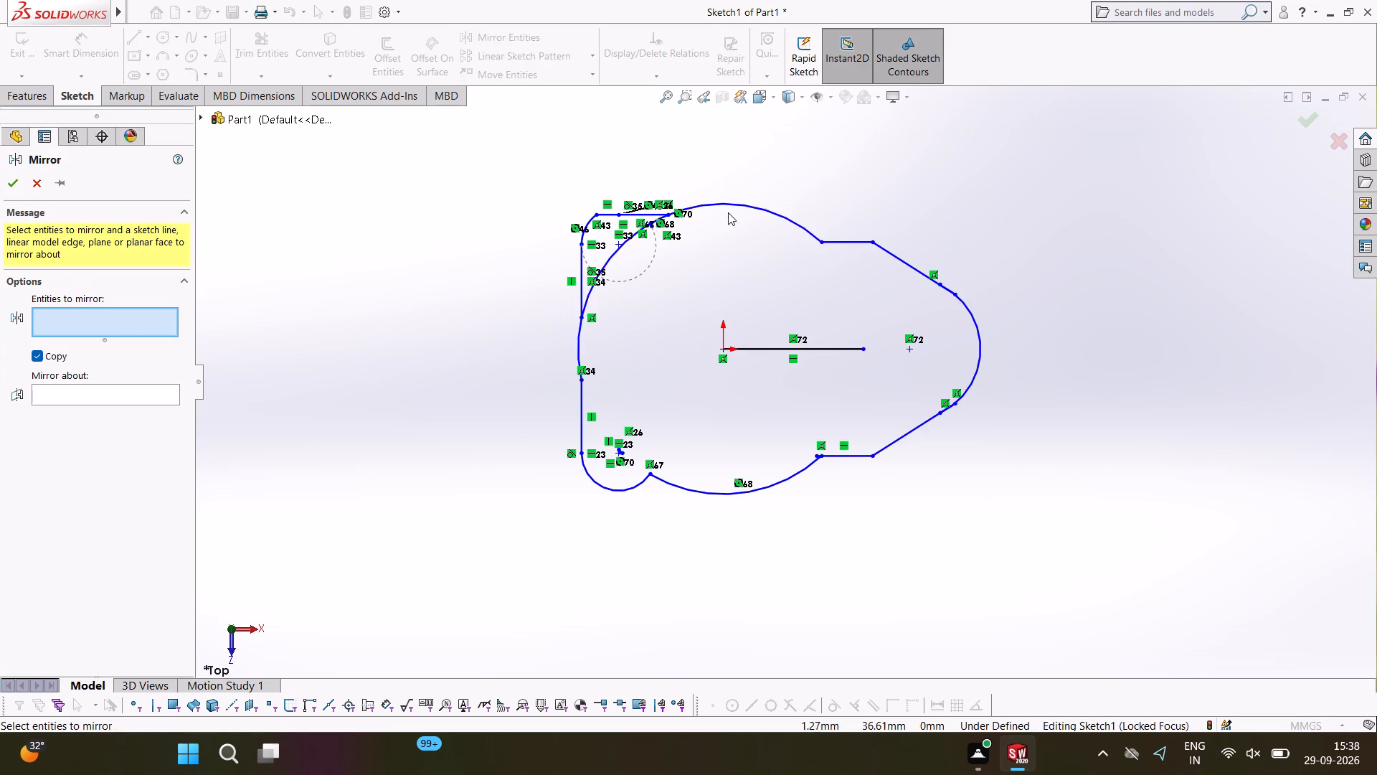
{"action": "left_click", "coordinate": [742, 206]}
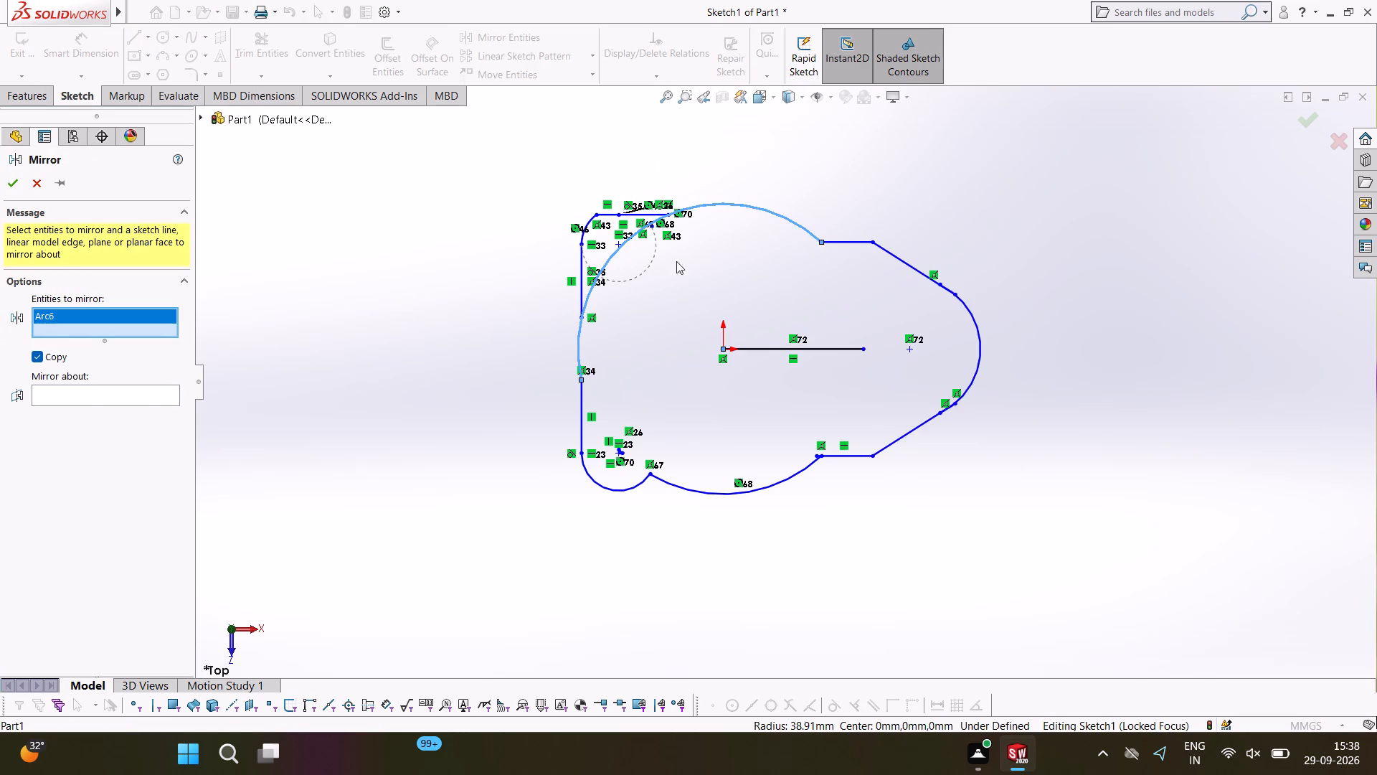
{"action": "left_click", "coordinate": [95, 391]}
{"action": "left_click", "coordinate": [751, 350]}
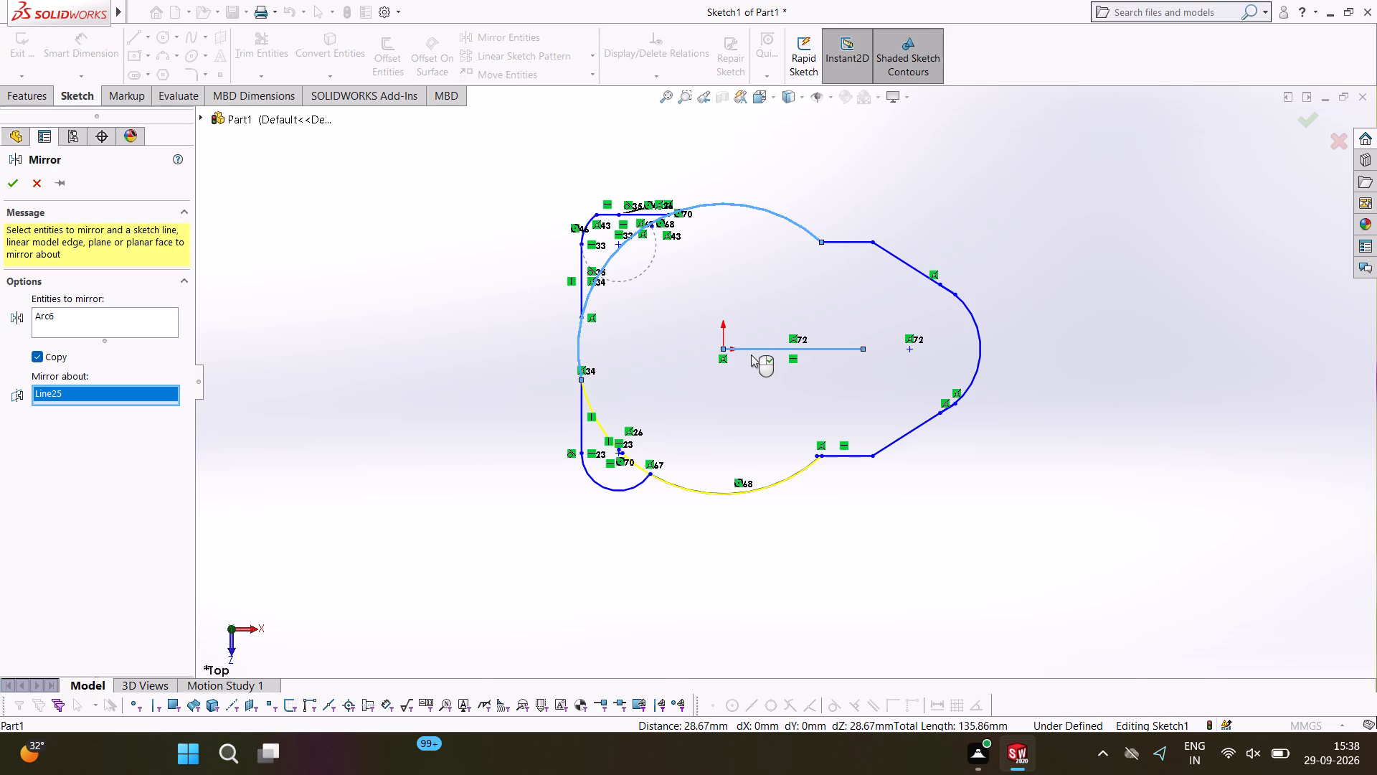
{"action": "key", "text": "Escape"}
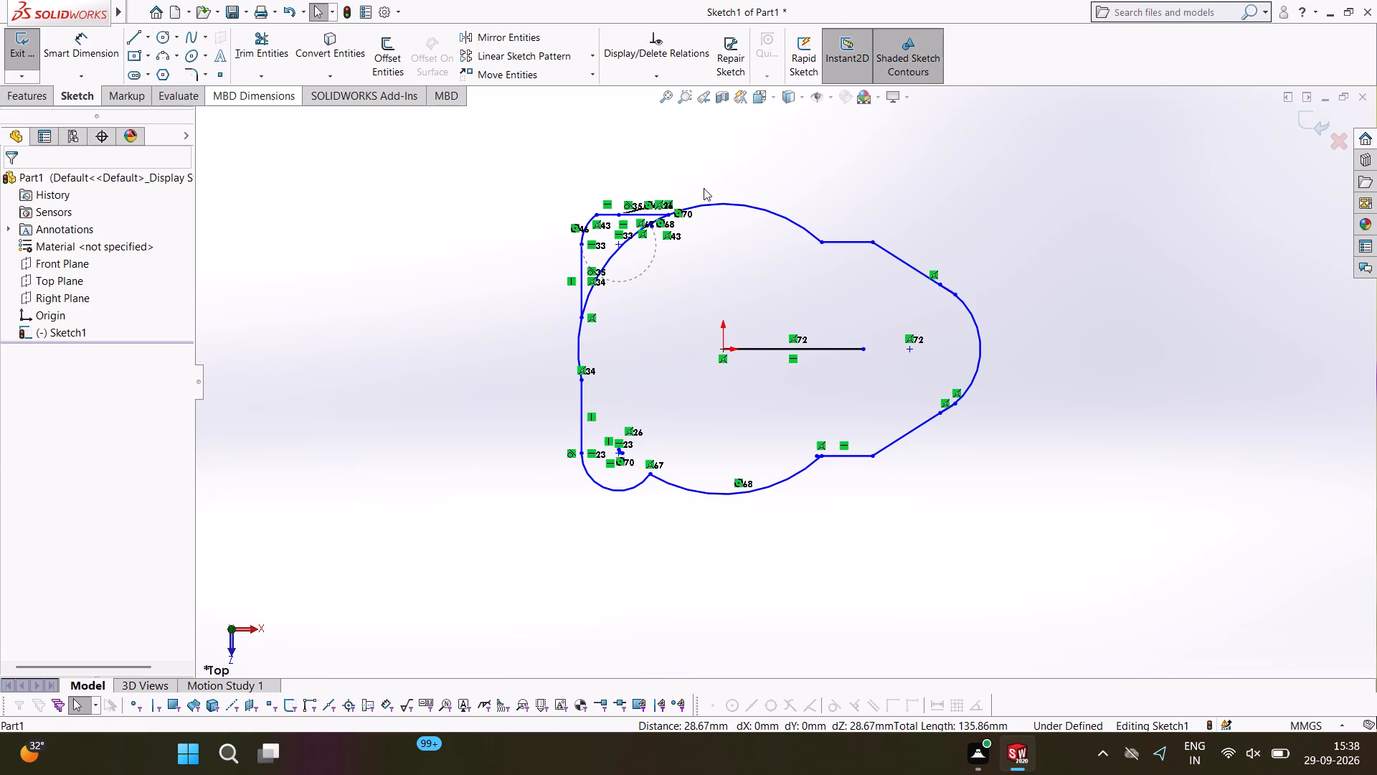
Mirror the upper-left corner's two horizontal lines, corner arc and vertical line about the horizontal line from the origin.
{"action": "left_click", "coordinate": [519, 42]}
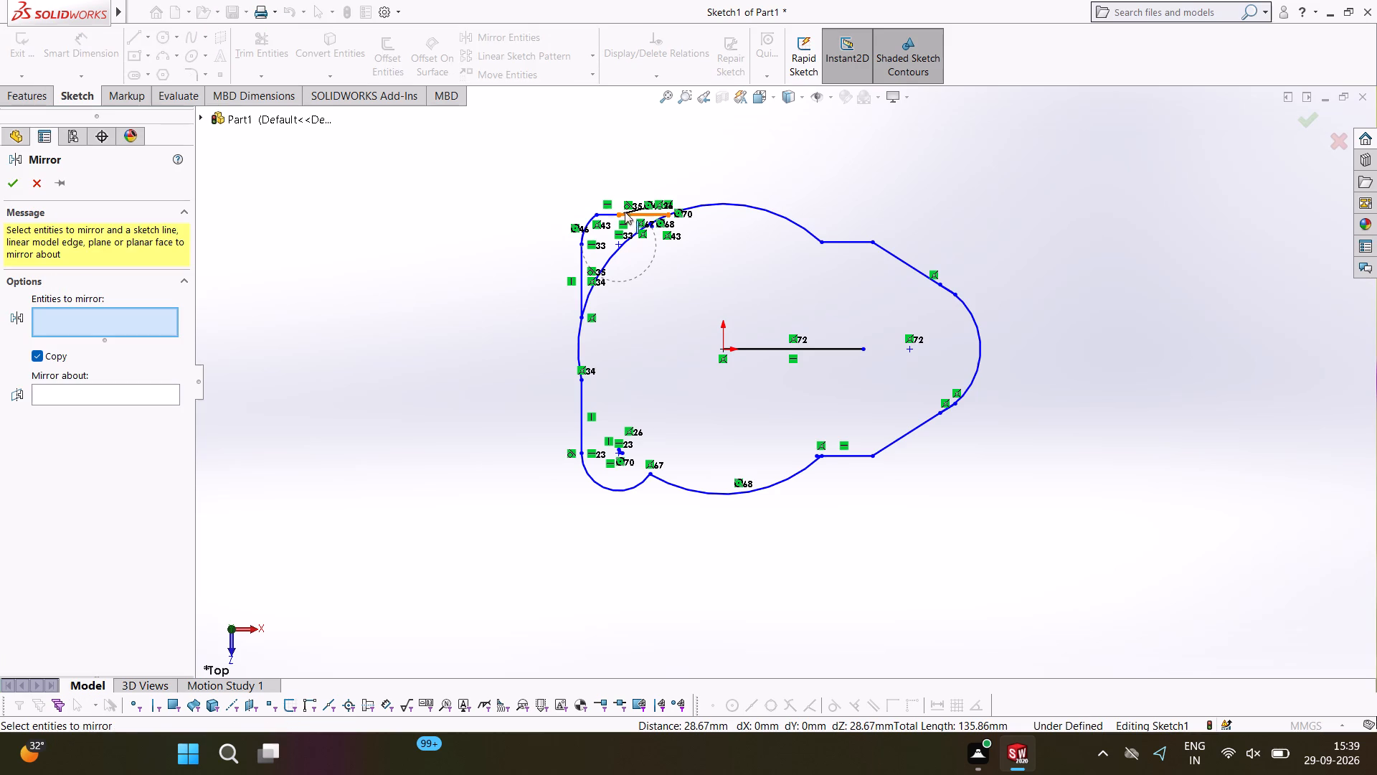
{"action": "left_click", "coordinate": [645, 215]}
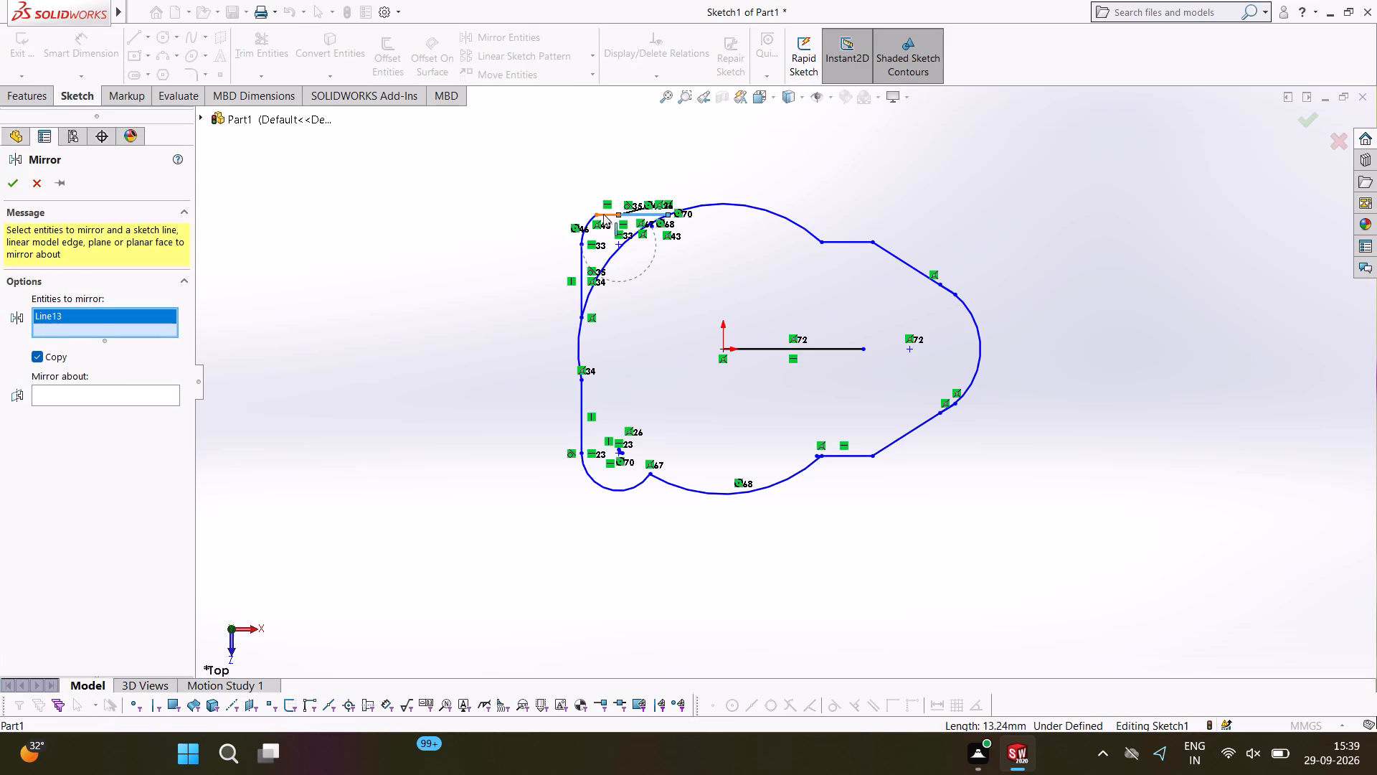
{"action": "left_click", "coordinate": [607, 214]}
{"action": "left_click", "coordinate": [586, 225]}
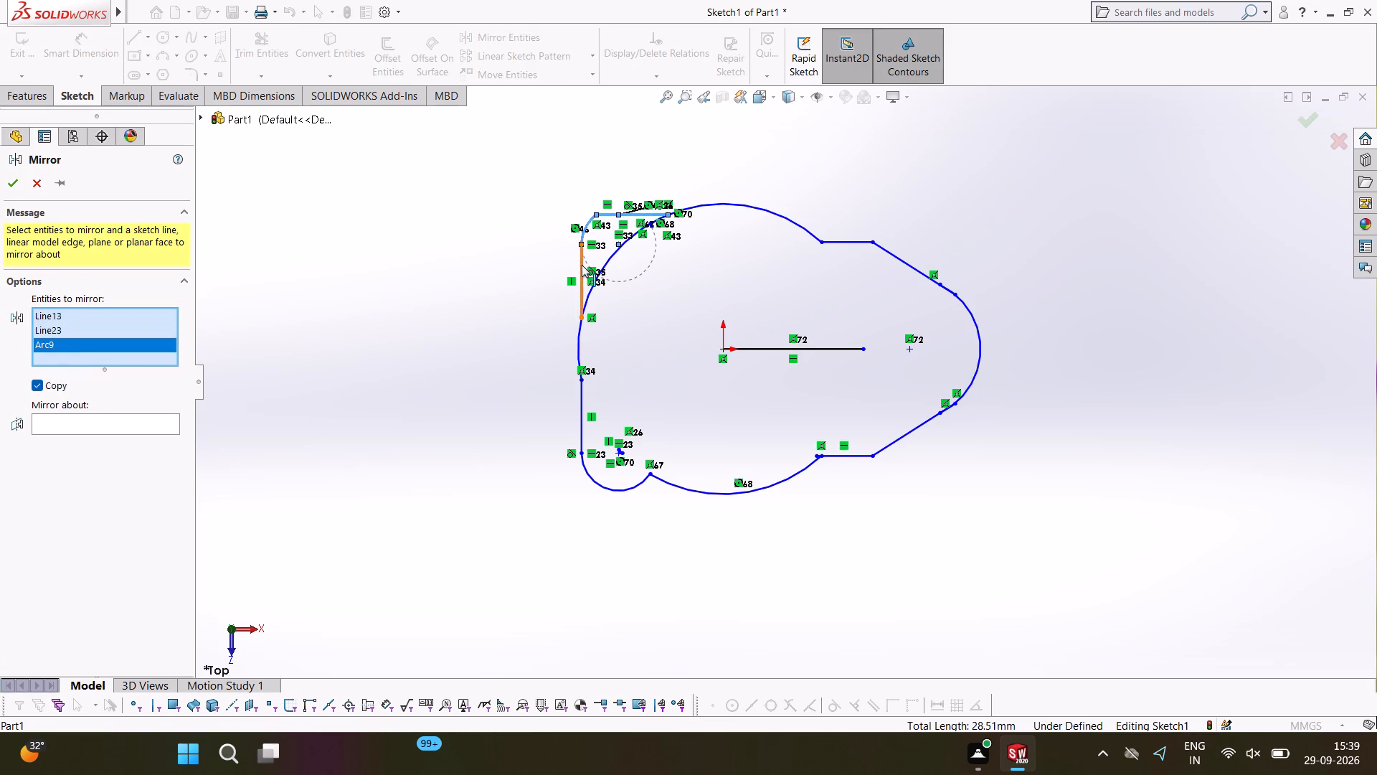
{"action": "left_click", "coordinate": [582, 265]}
{"action": "left_click", "coordinate": [133, 436]}
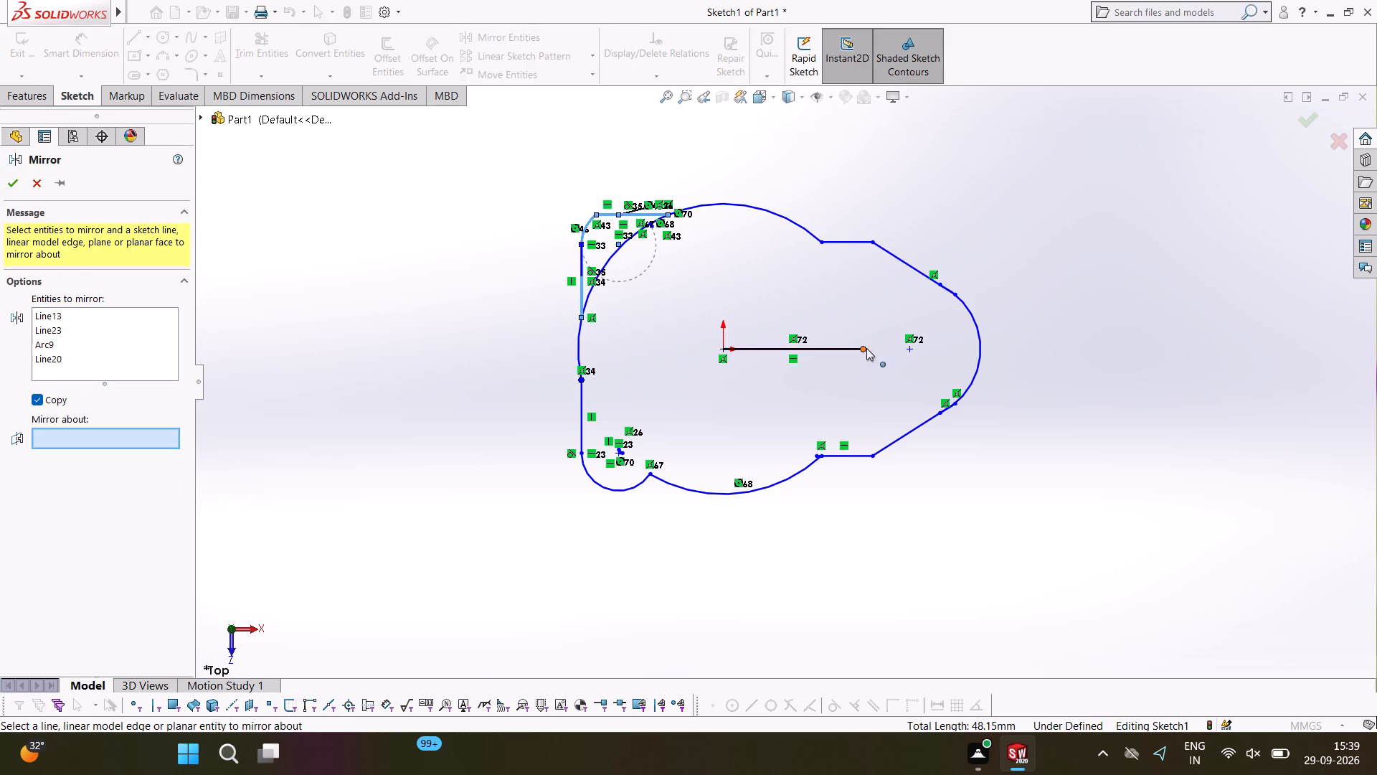
{"action": "left_click", "coordinate": [787, 349]}
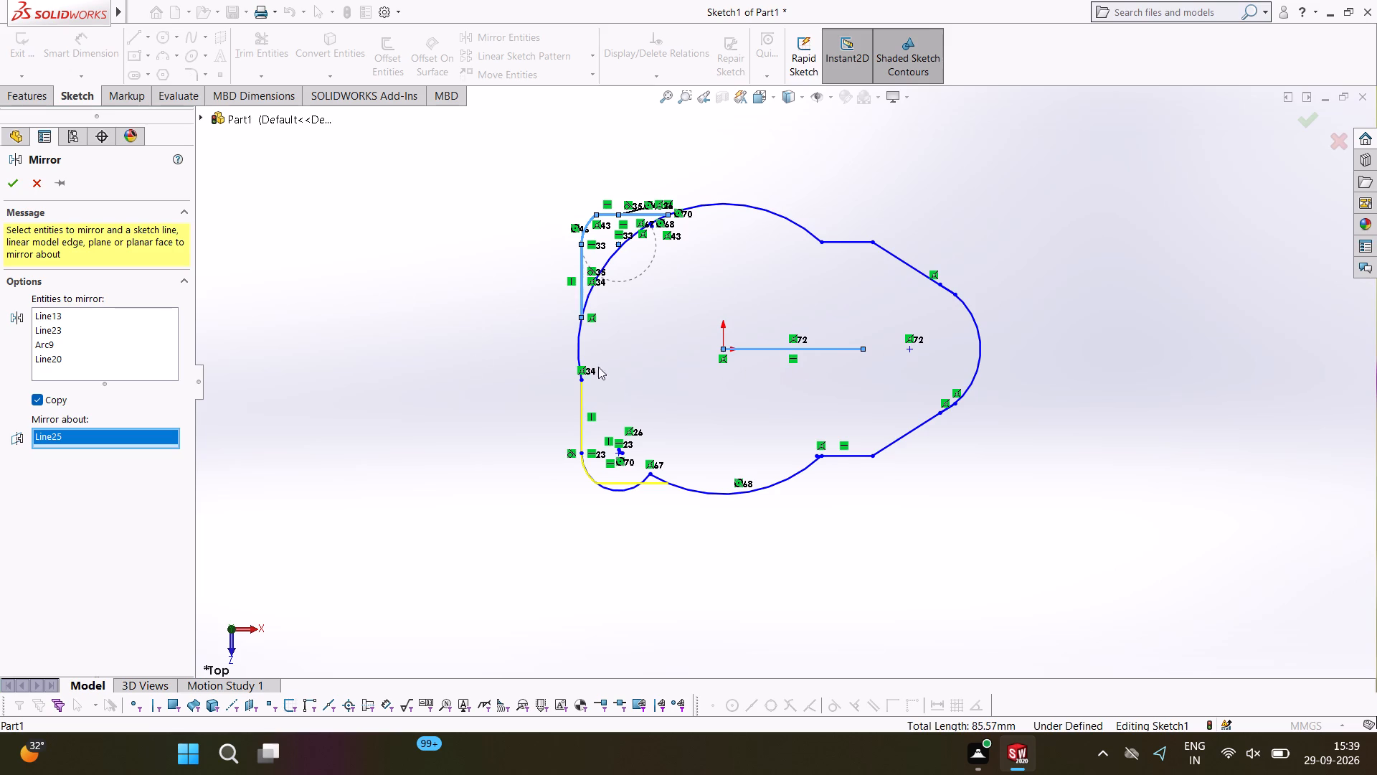
{"action": "left_click", "coordinate": [13, 183]}
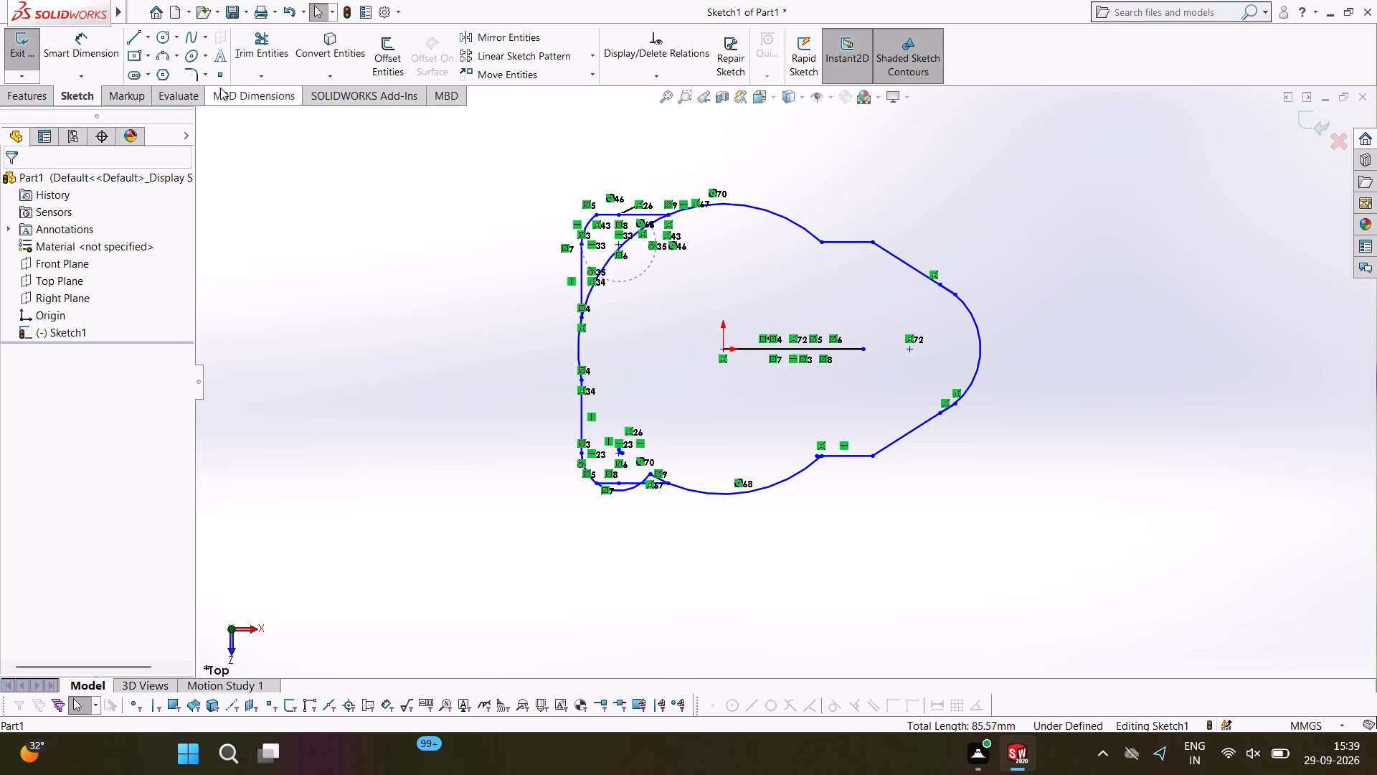
Trim the old corner arc bulging below the mirrored lower-left line and the large arc's stub above that line.
{"action": "left_click", "coordinate": [262, 60]}
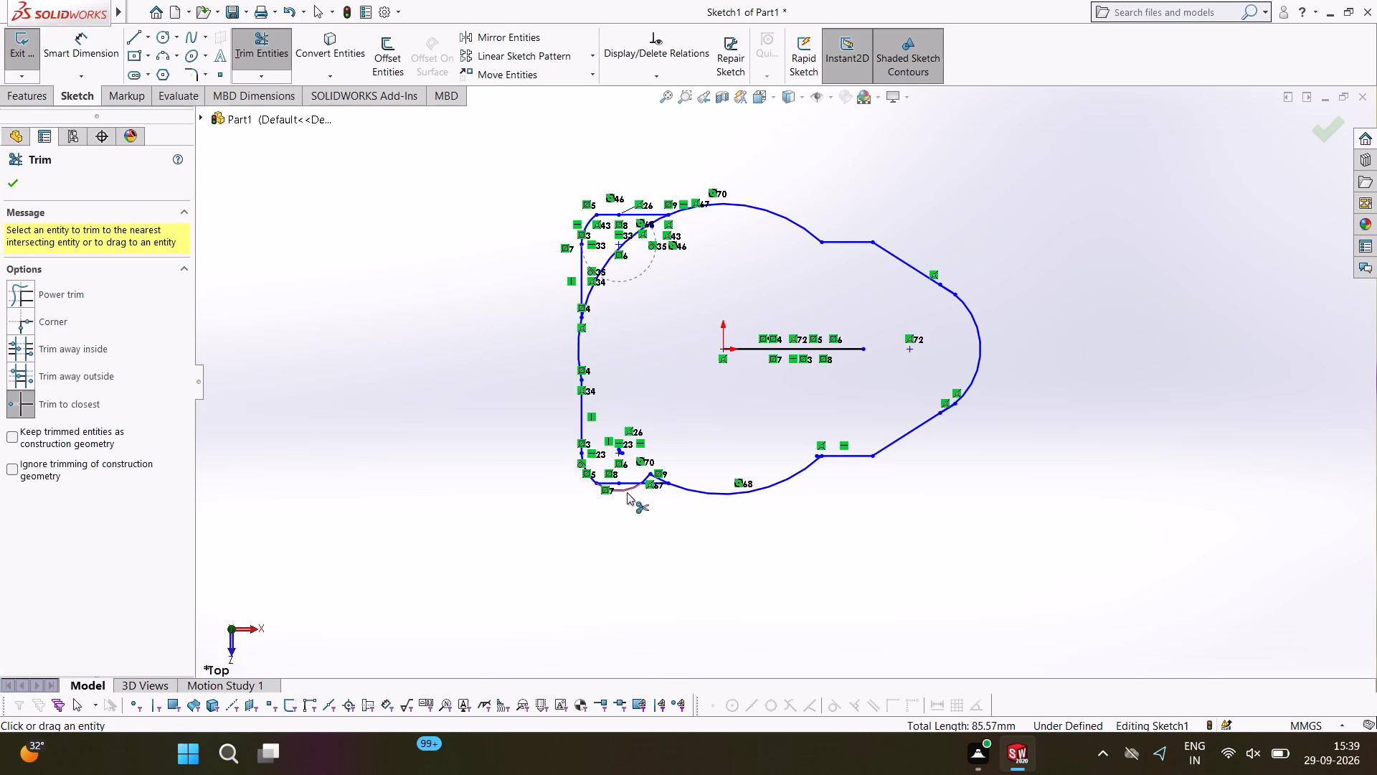
{"action": "left_click", "coordinate": [627, 492]}
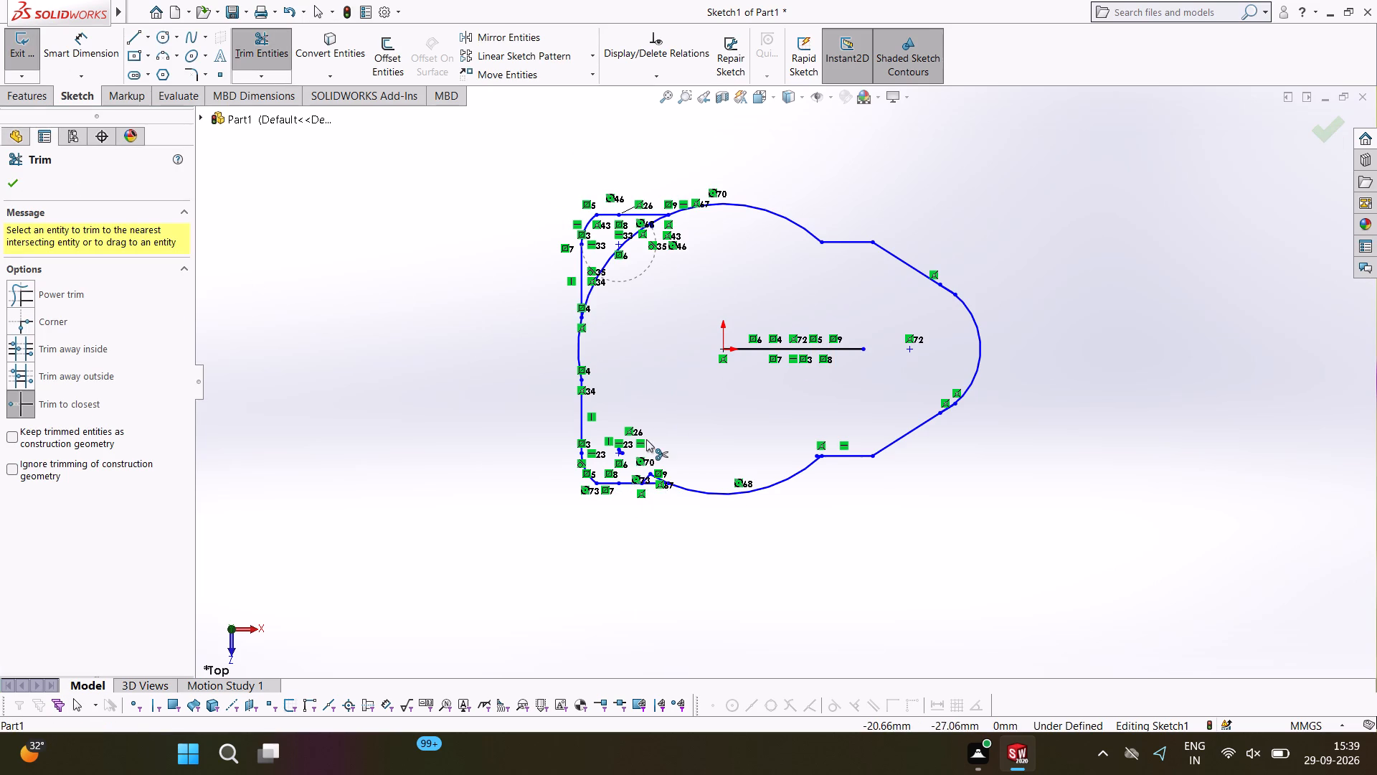
{"action": "scroll", "coordinate": [646, 439], "scroll_direction": "down", "scroll_amount": 2, "text": "ctrl"}
{"action": "scroll", "coordinate": [681, 497], "scroll_direction": "down", "scroll_amount": 2, "text": "ctrl"}
{"action": "left_click", "coordinate": [668, 476]}
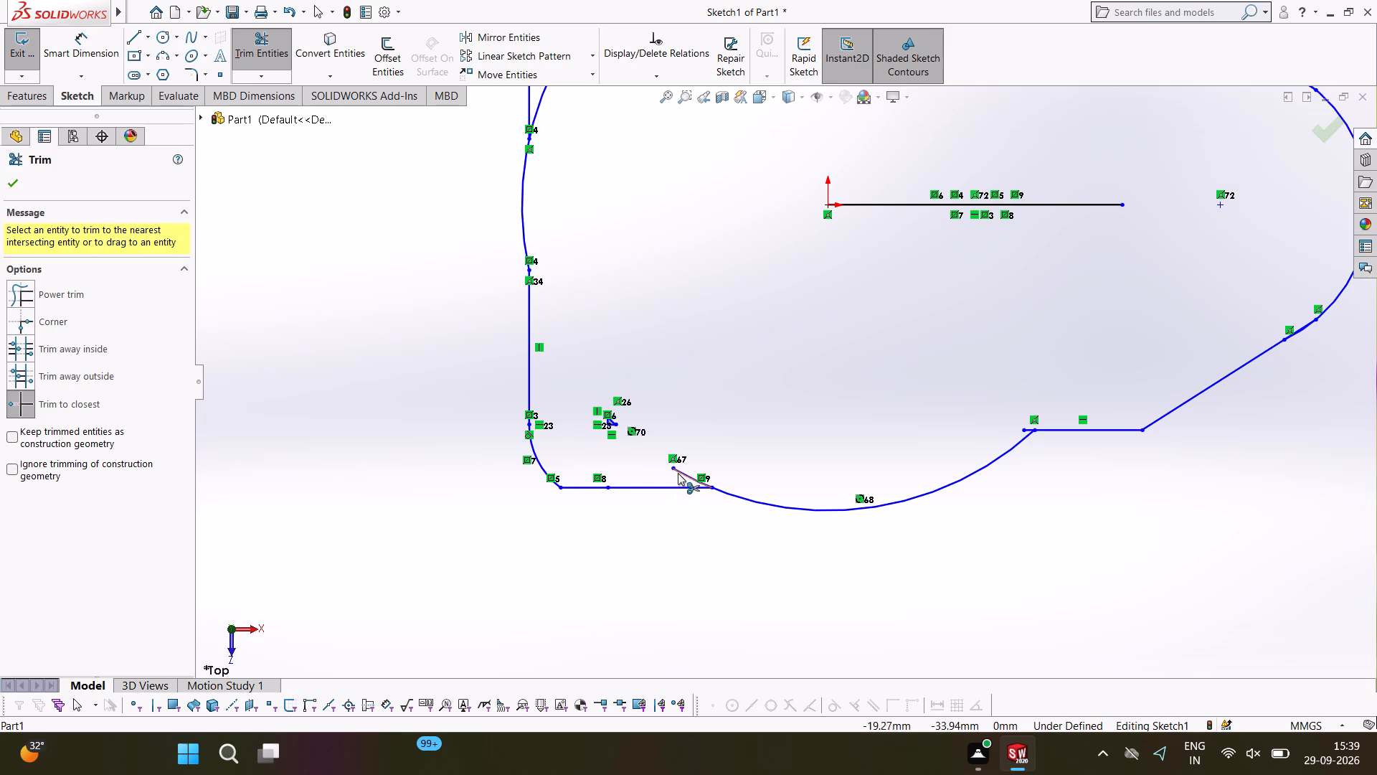
{"action": "left_click", "coordinate": [678, 473]}
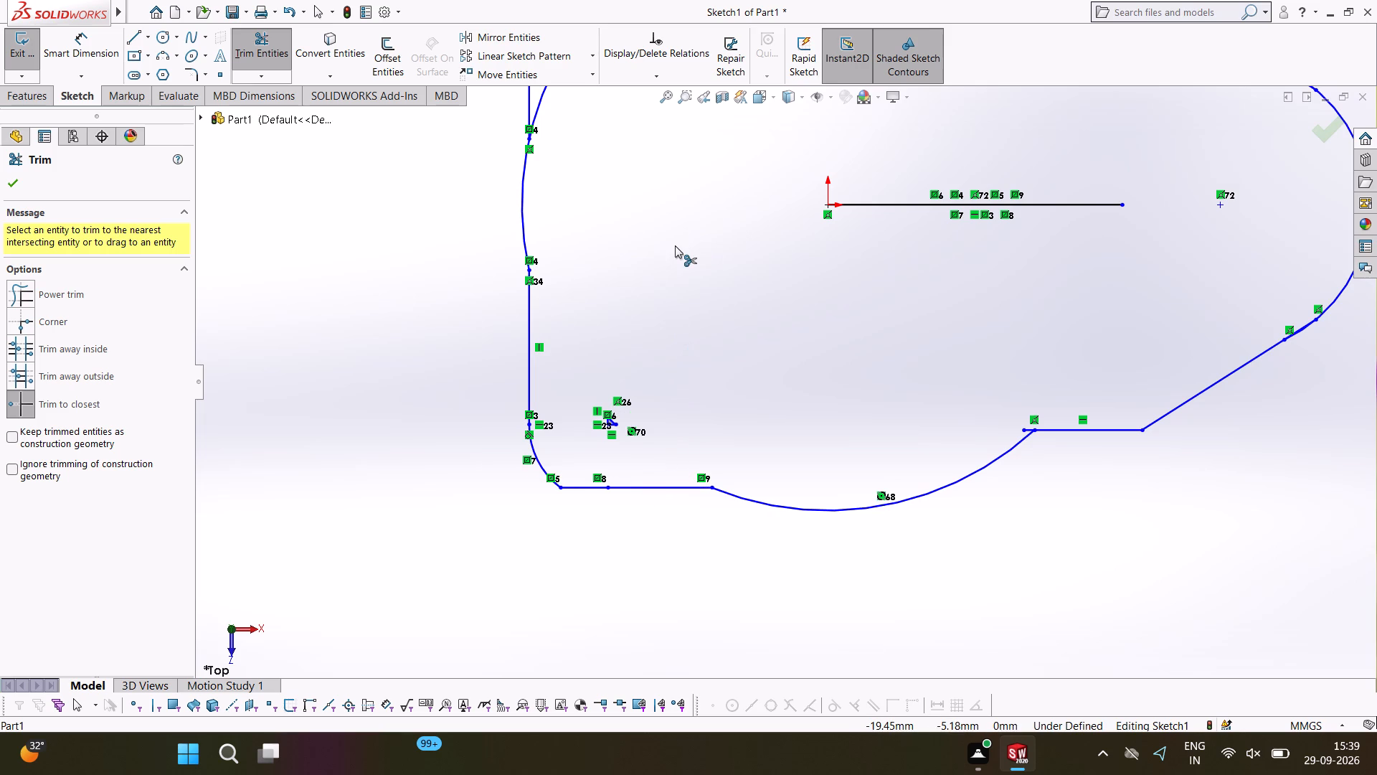
Trim the large circle's arc crossing the upper-left corner and the small leftover piece beneath the upper horizontal line.
{"action": "scroll", "coordinate": [675, 245], "scroll_direction": "down", "scroll_amount": 6, "text": "ctrl"}
{"action": "scroll", "coordinate": [675, 245], "scroll_direction": "up", "scroll_amount": 10, "text": "ctrl"}
{"action": "scroll", "coordinate": [675, 245], "scroll_direction": "down", "scroll_amount": 2, "text": "ctrl"}
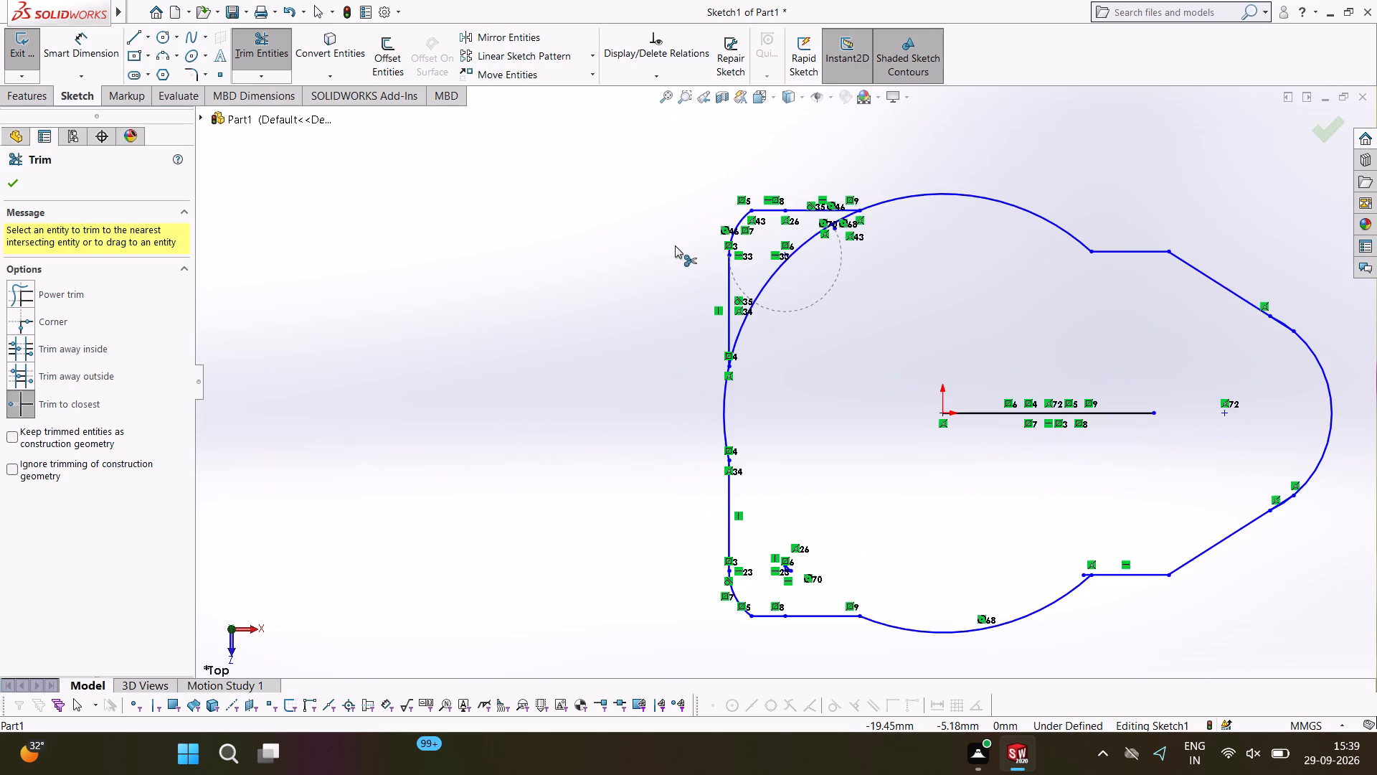
{"action": "left_click", "coordinate": [794, 250]}
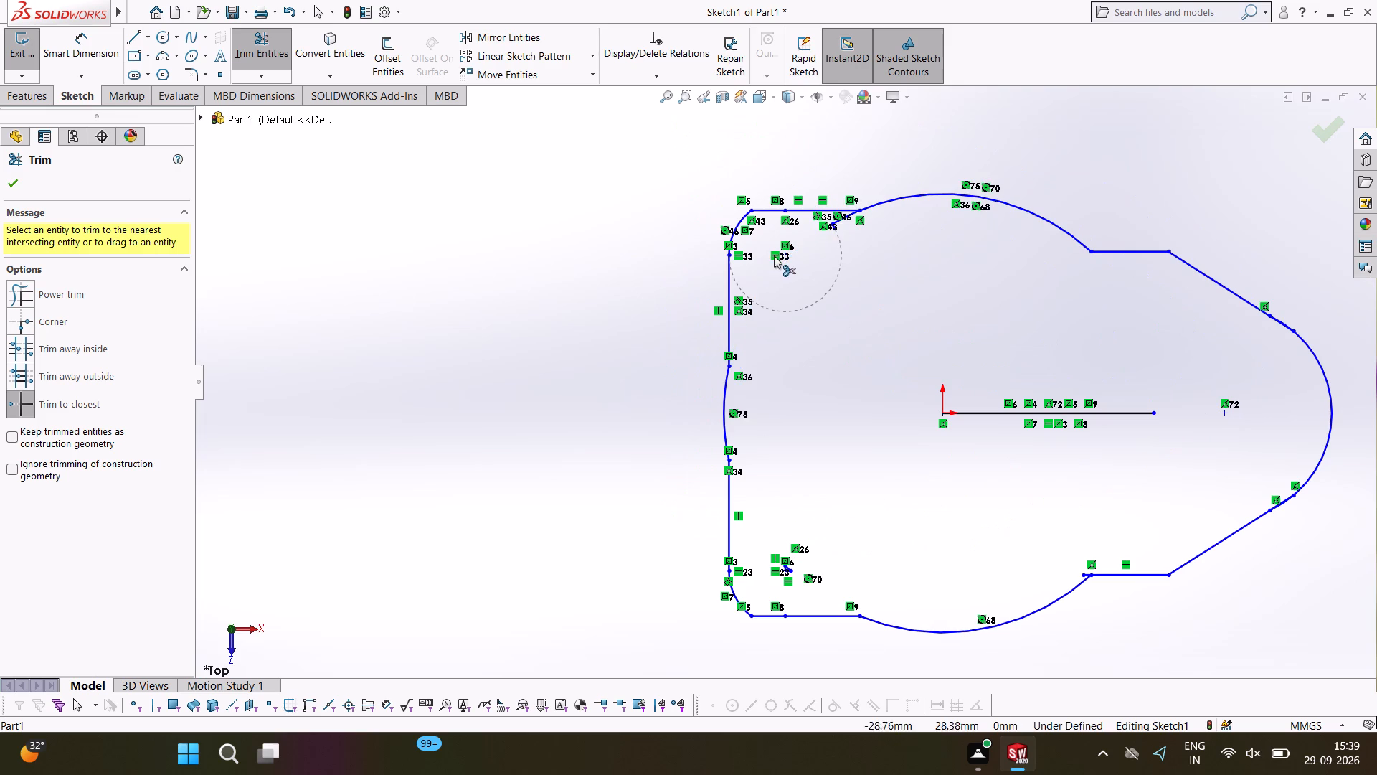
{"action": "left_click", "coordinate": [843, 215]}
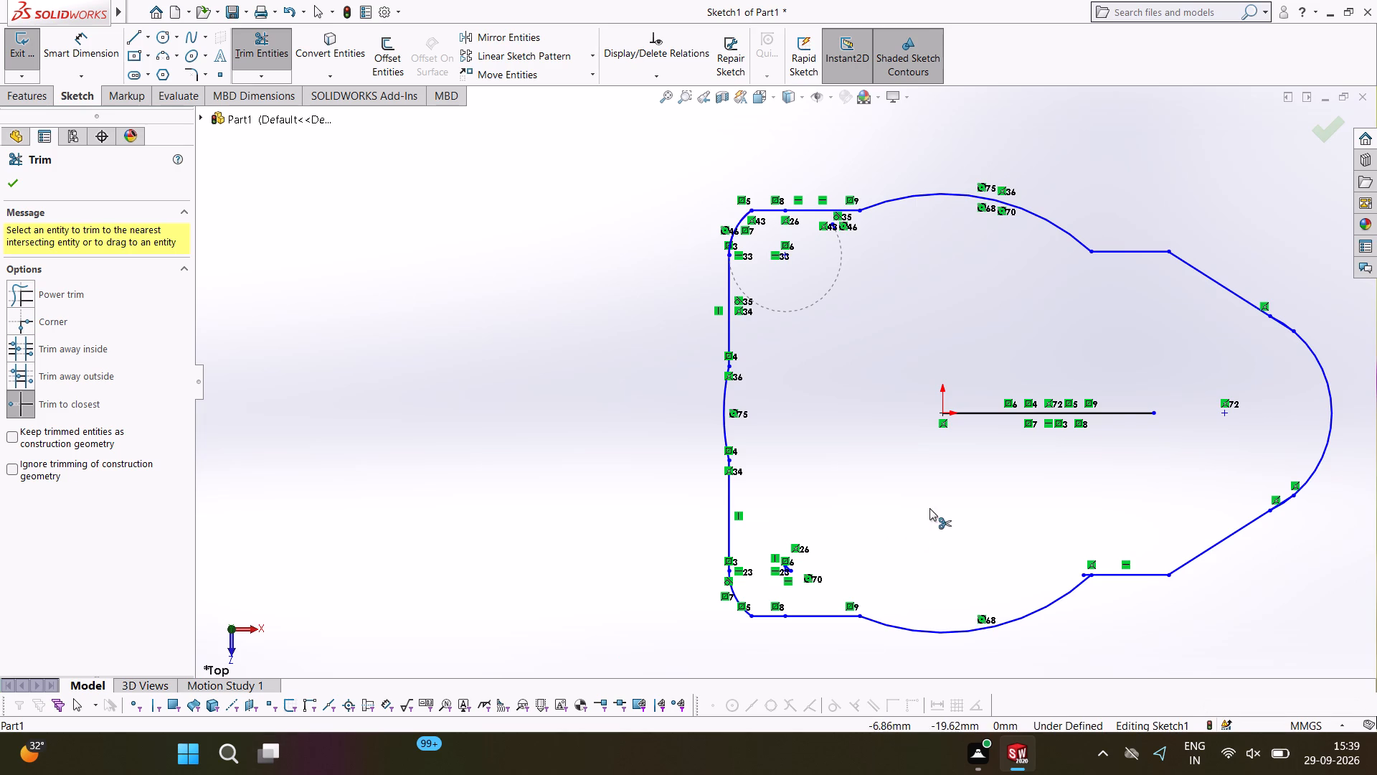
Trim away the horizontal mirror line running from the origin toward the boss centre.
{"action": "left_click", "coordinate": [1102, 411]}
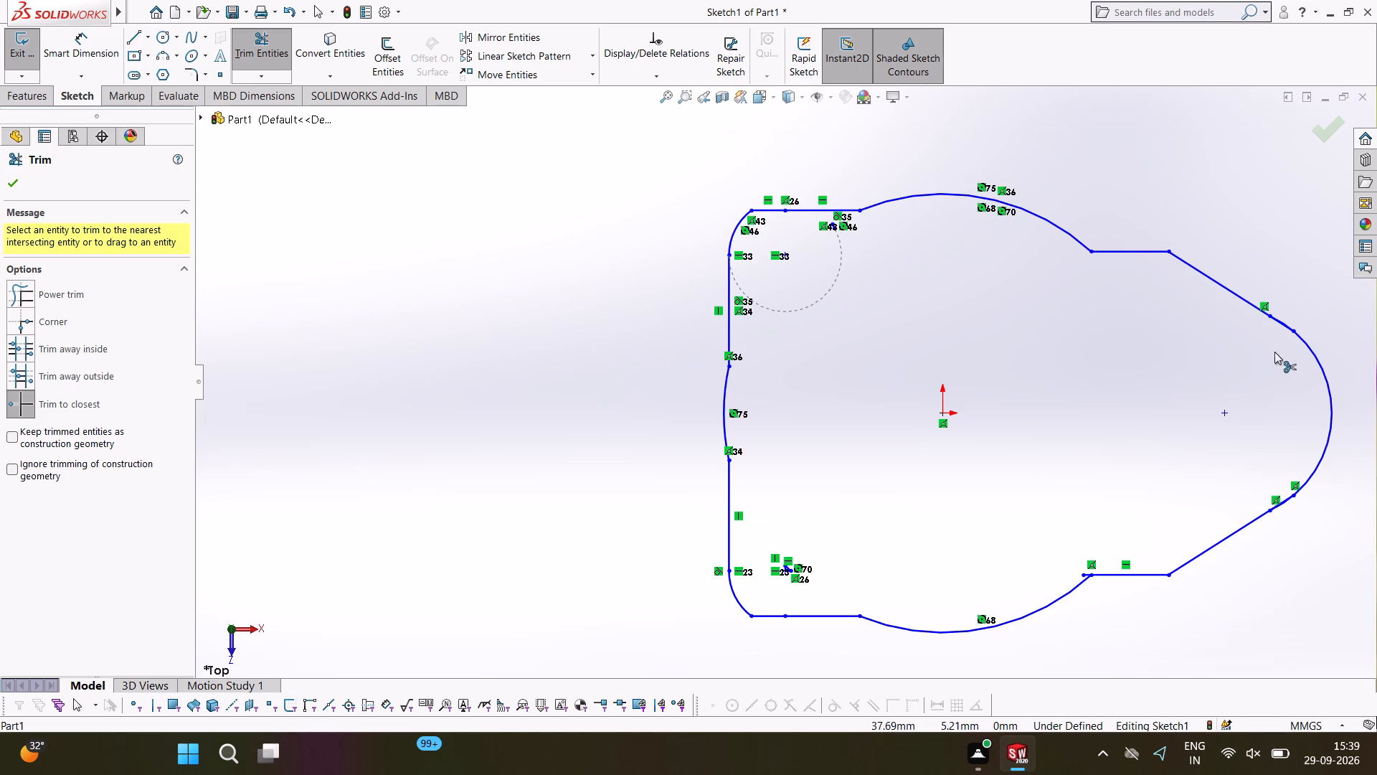
Add 4 mm sketch fillets at both left line-to-large-arc corners, the upper-right arc-to-line corner and both slanted-line corners.
{"action": "left_click", "coordinate": [197, 72]}
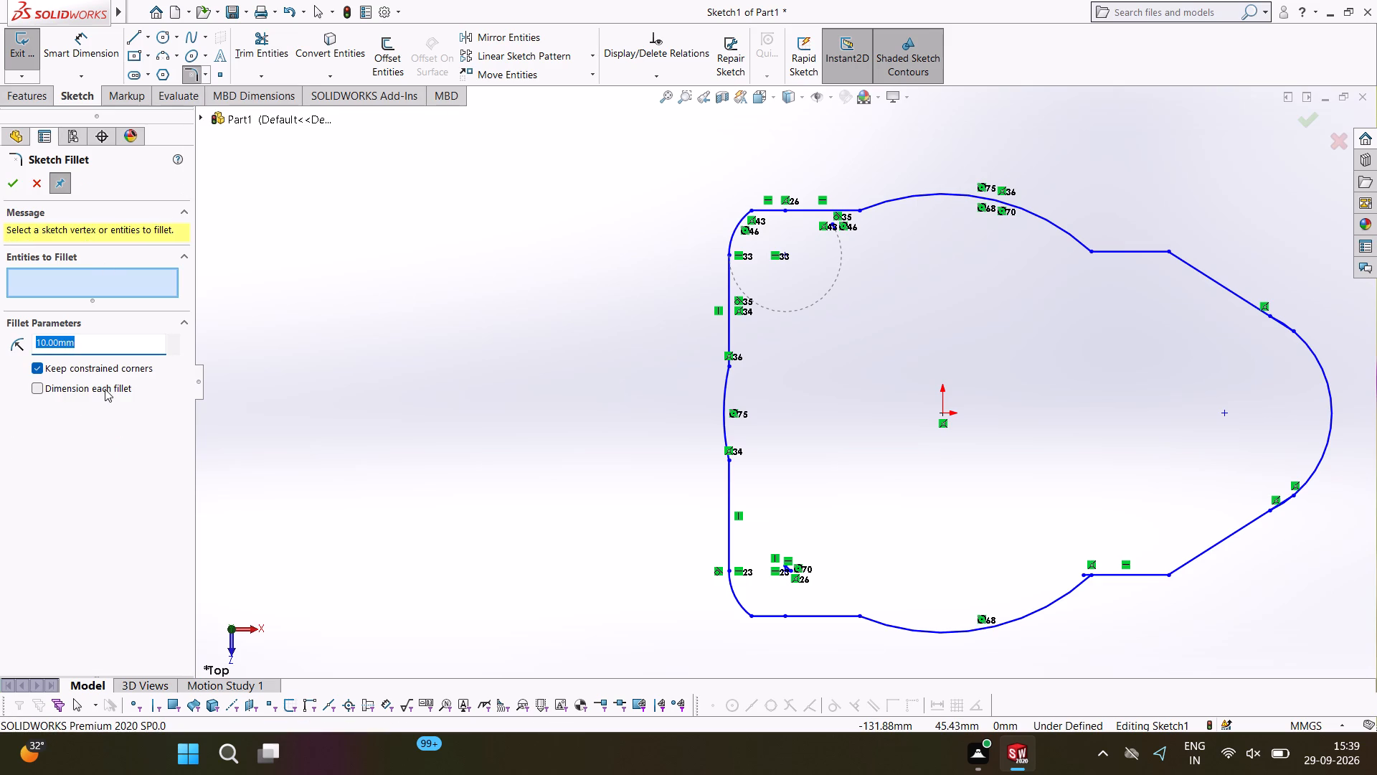
{"action": "key", "text": "4"}
{"action": "left_click", "coordinate": [617, 289]}
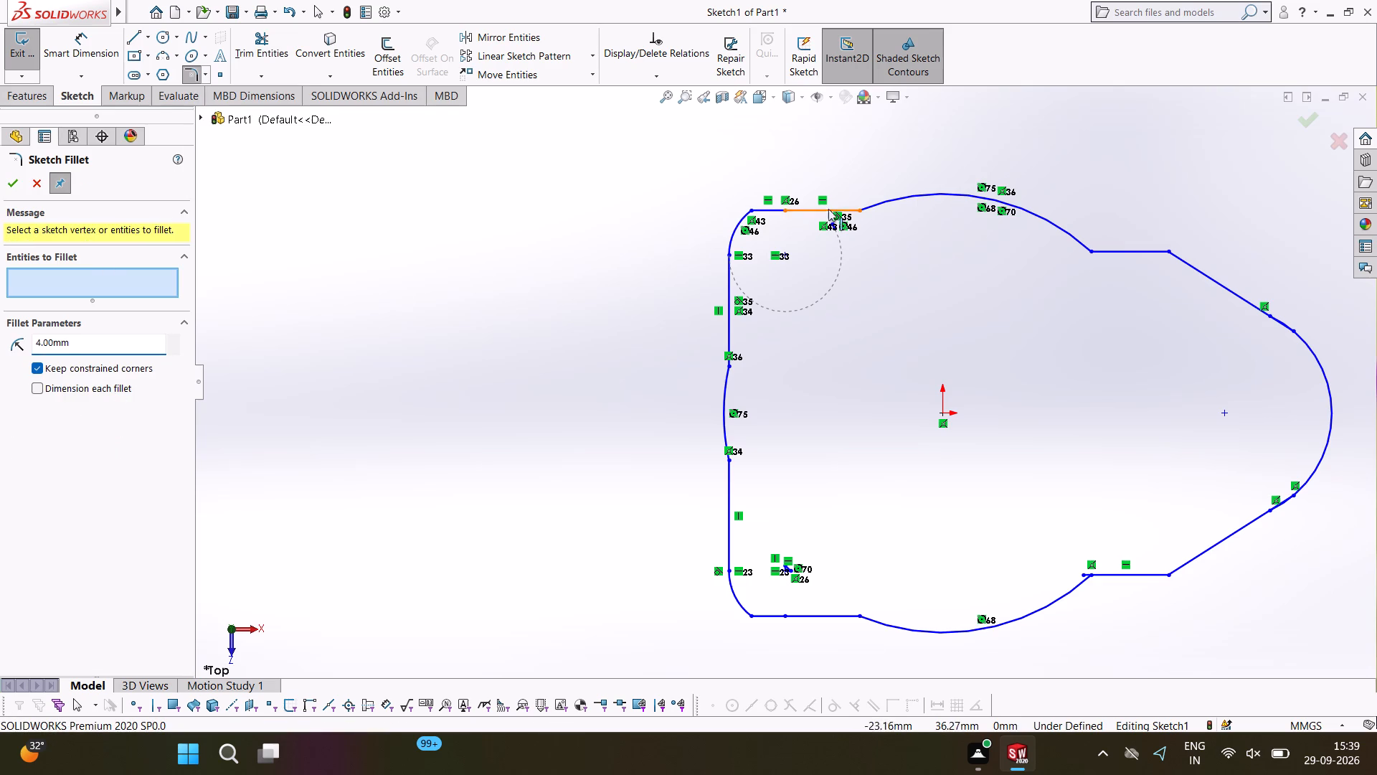
{"action": "left_click", "coordinate": [858, 212]}
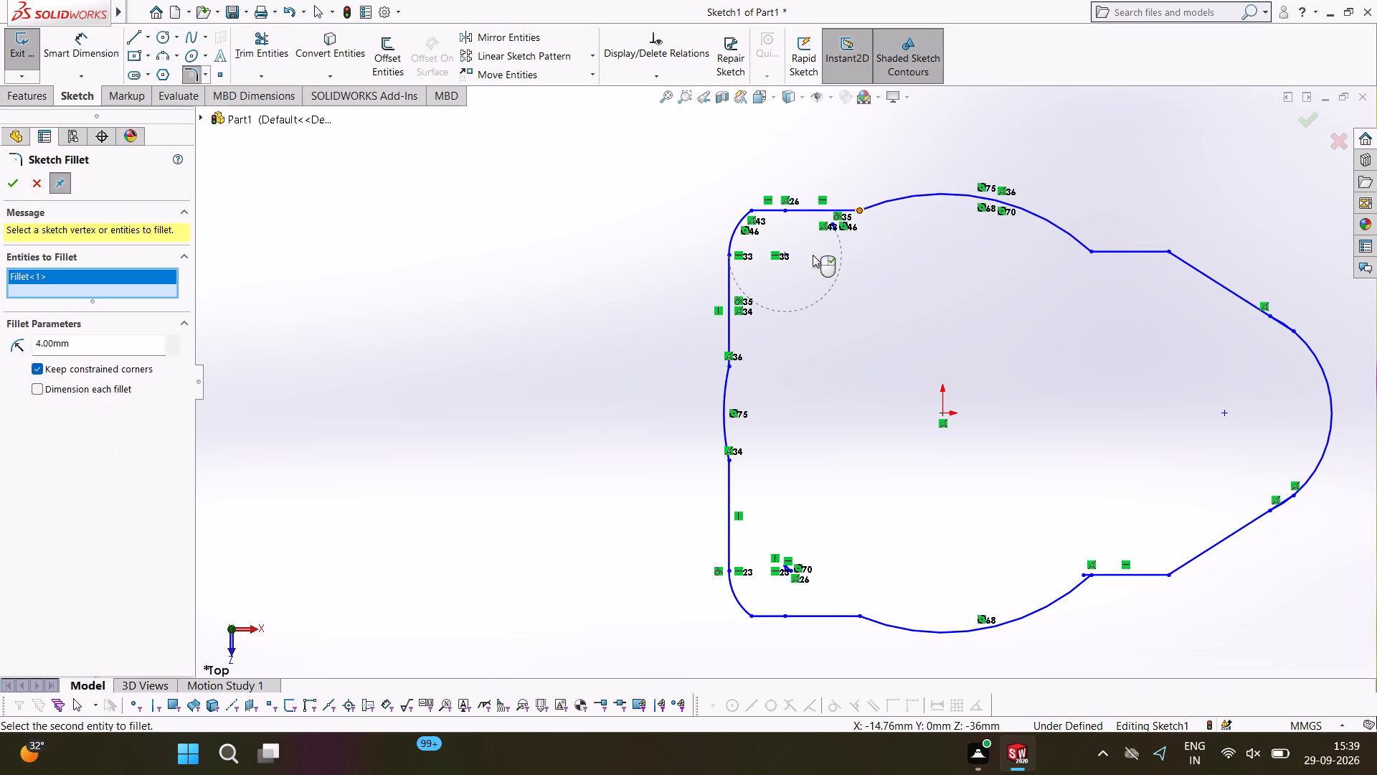
{"action": "left_click", "coordinate": [858, 615]}
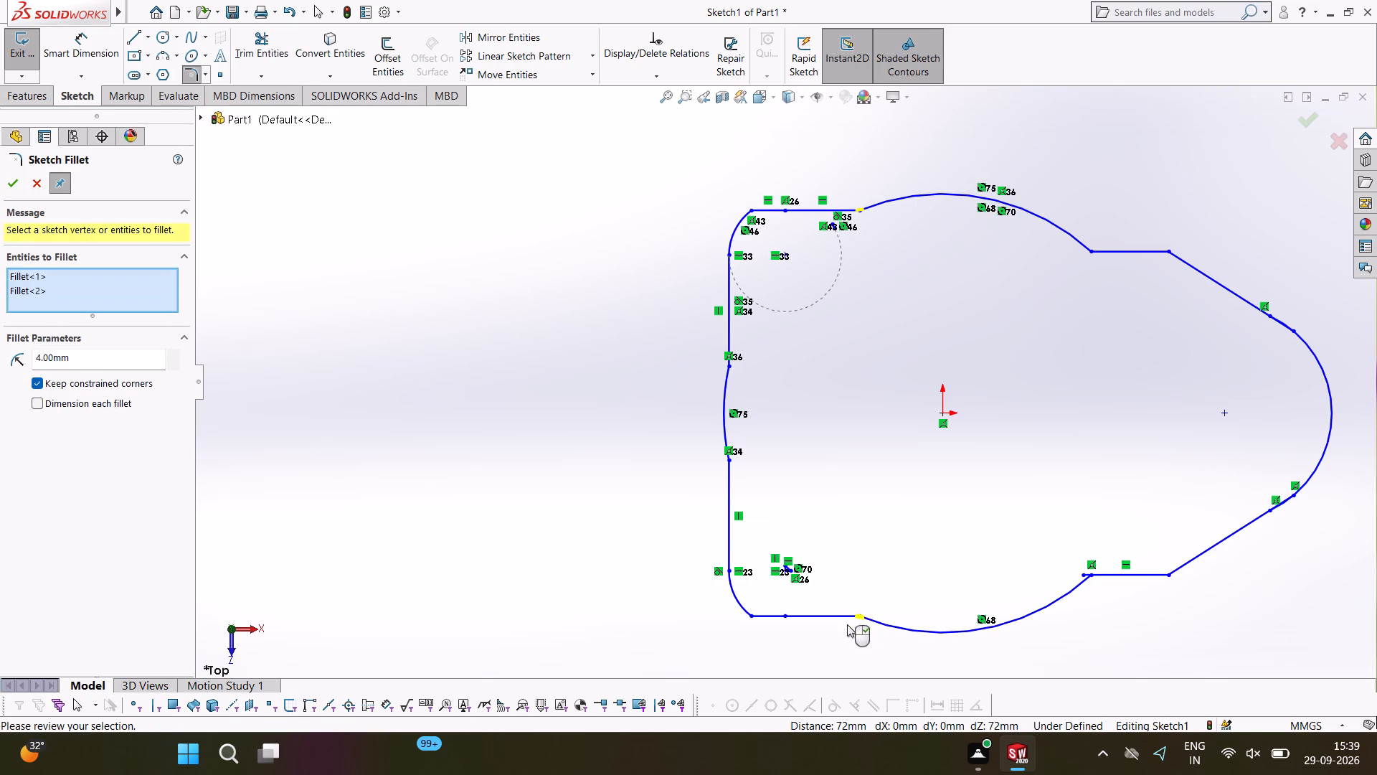
{"action": "left_click", "coordinate": [785, 617]}
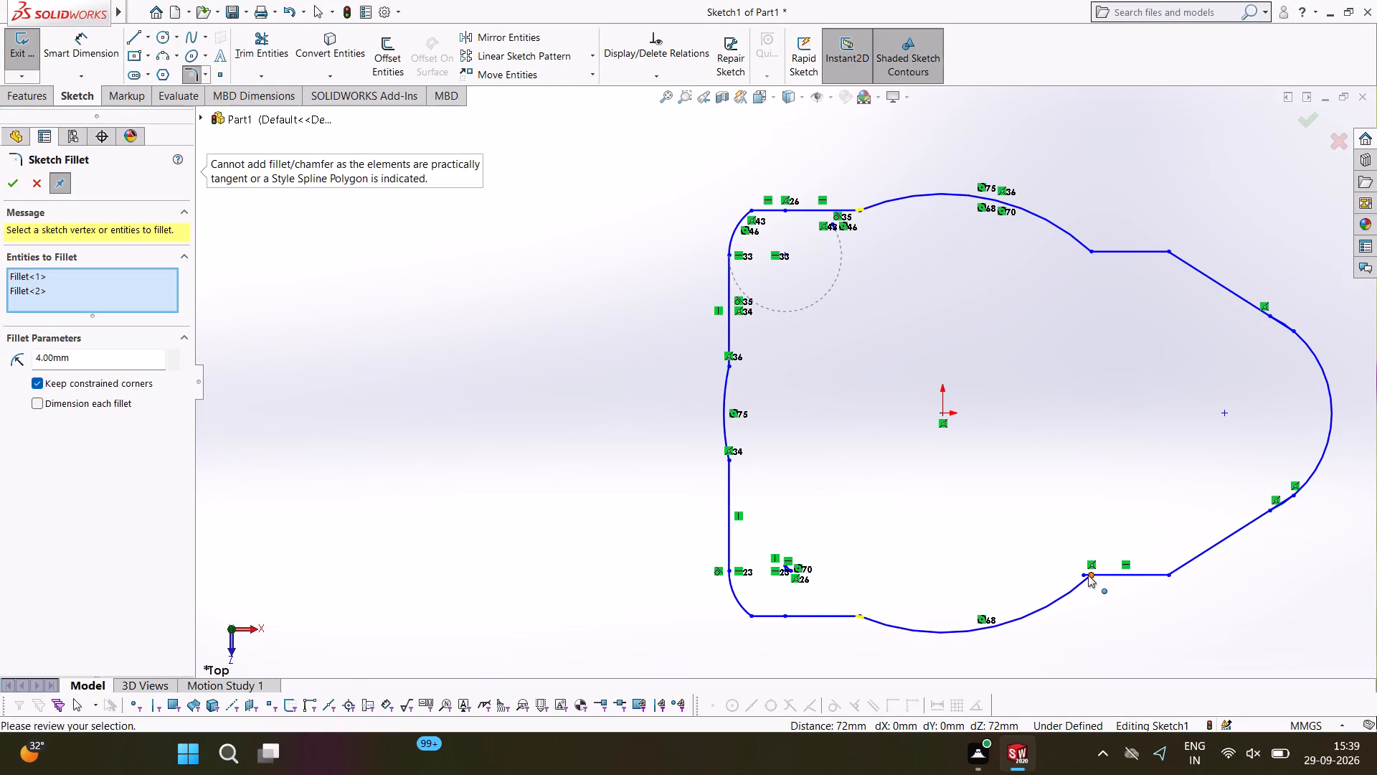
{"action": "left_click", "coordinate": [1088, 575]}
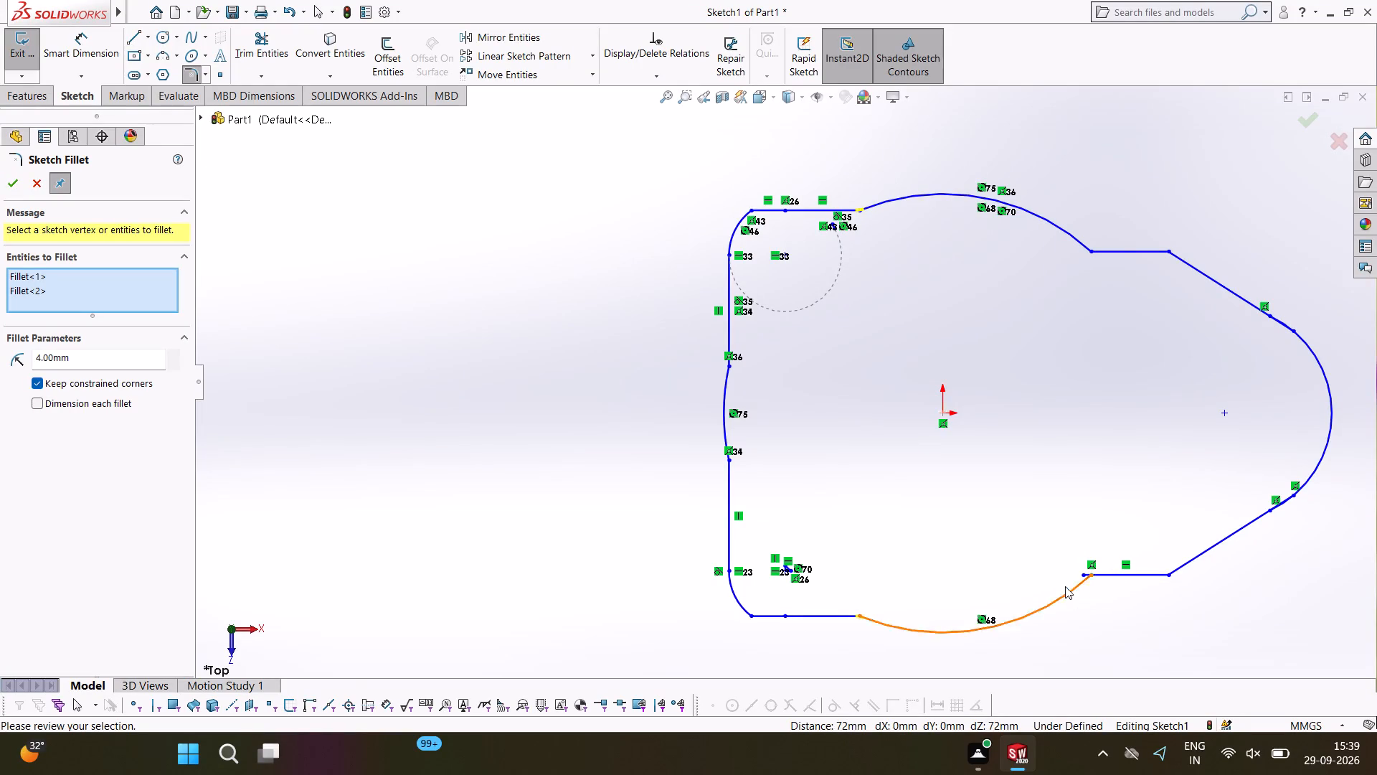
{"action": "left_click", "coordinate": [1088, 250]}
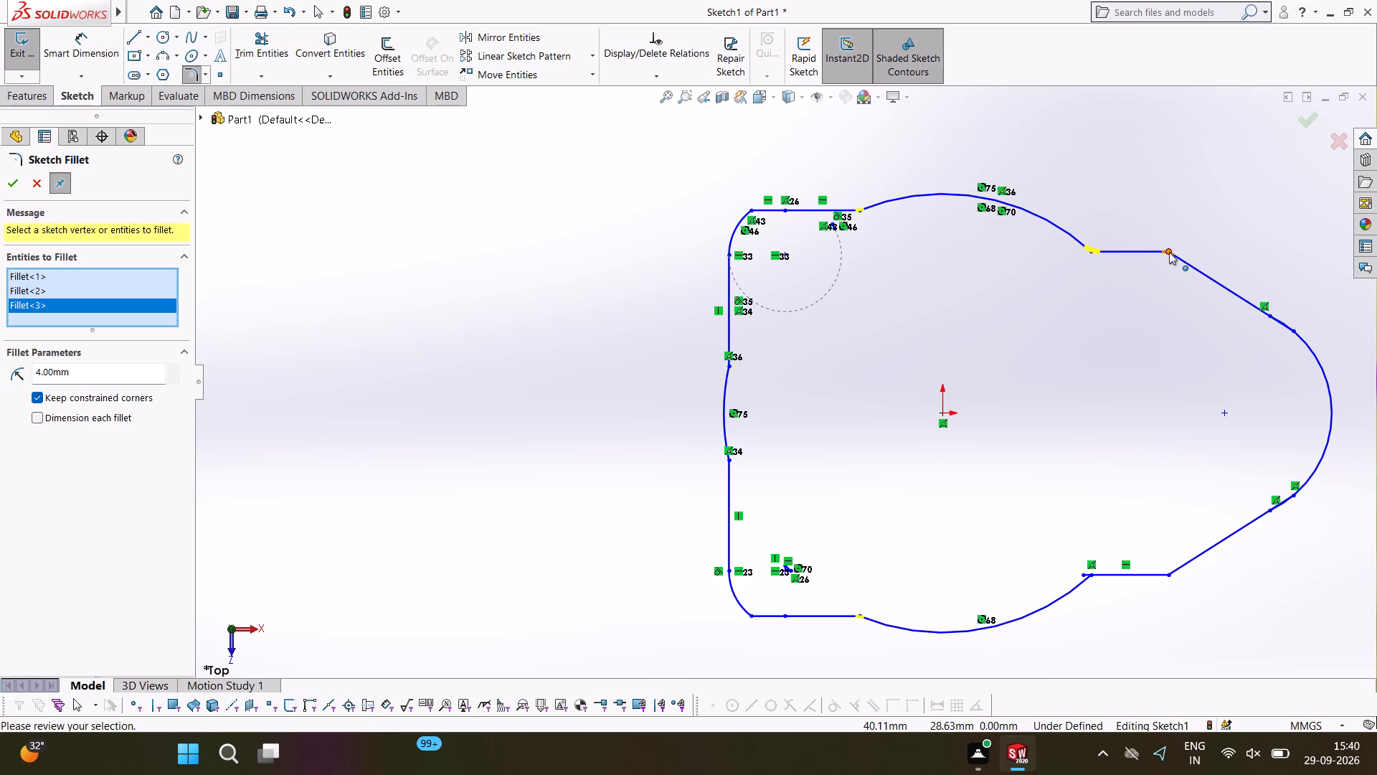
{"action": "left_click", "coordinate": [1169, 252]}
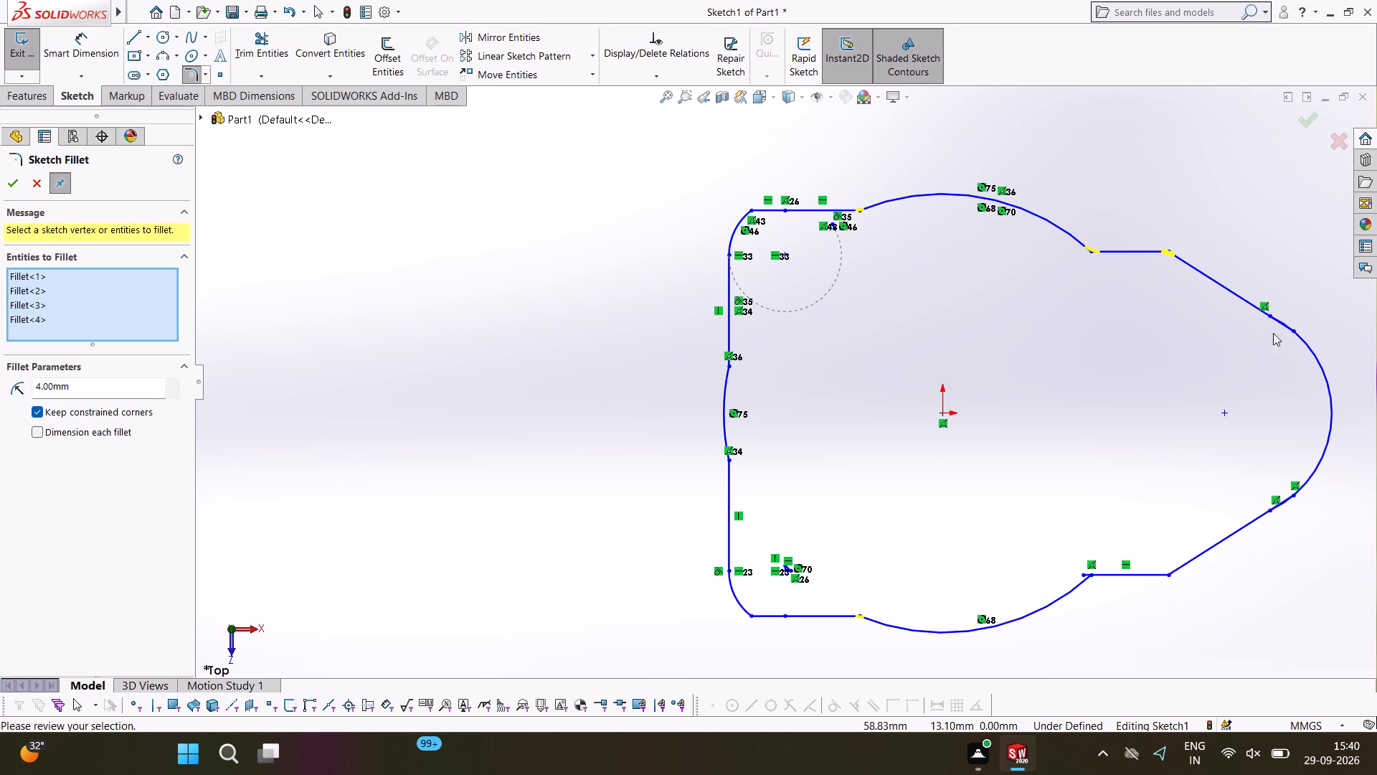
{"action": "left_click", "coordinate": [1168, 574]}
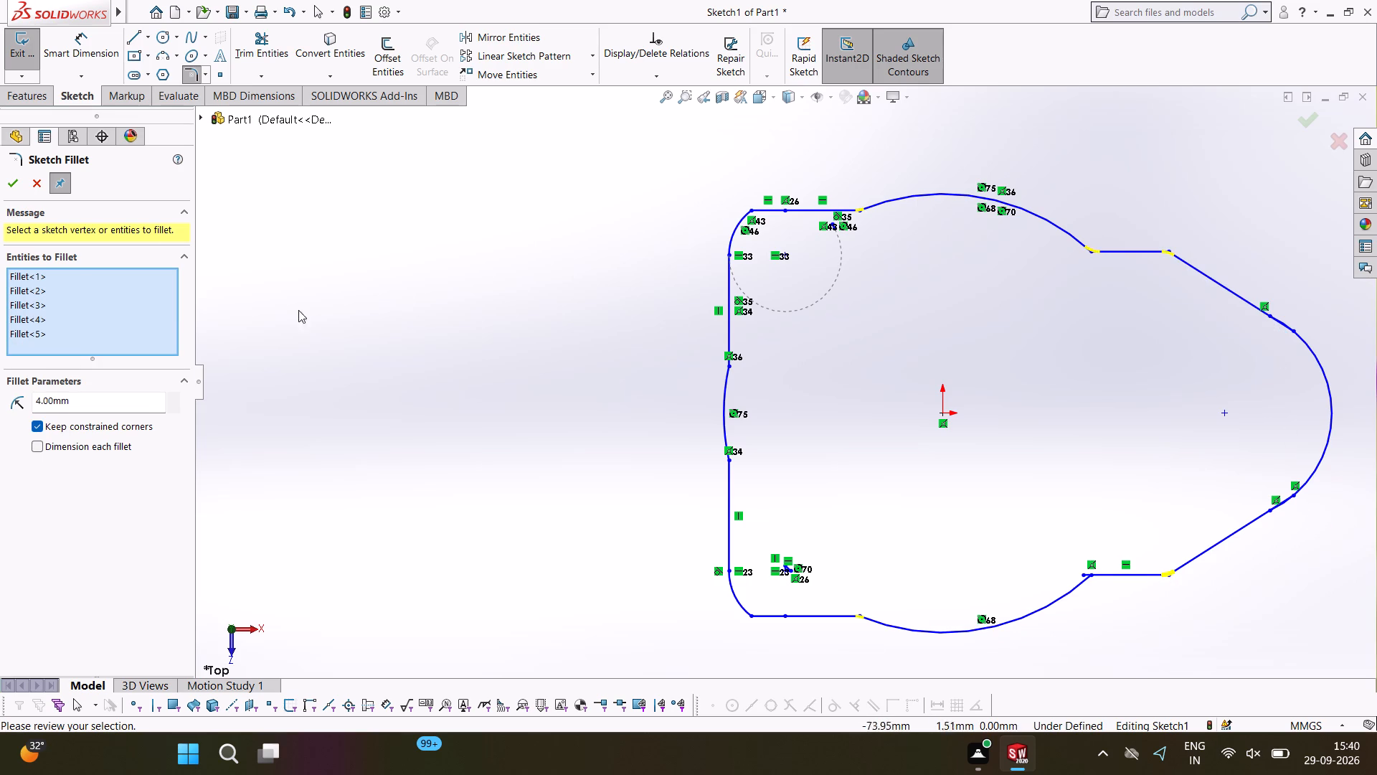
{"action": "left_click", "coordinate": [8, 182]}
Trim the lower short horizontal line's small overhang inside the large arc.
{"action": "left_click", "coordinate": [241, 39]}
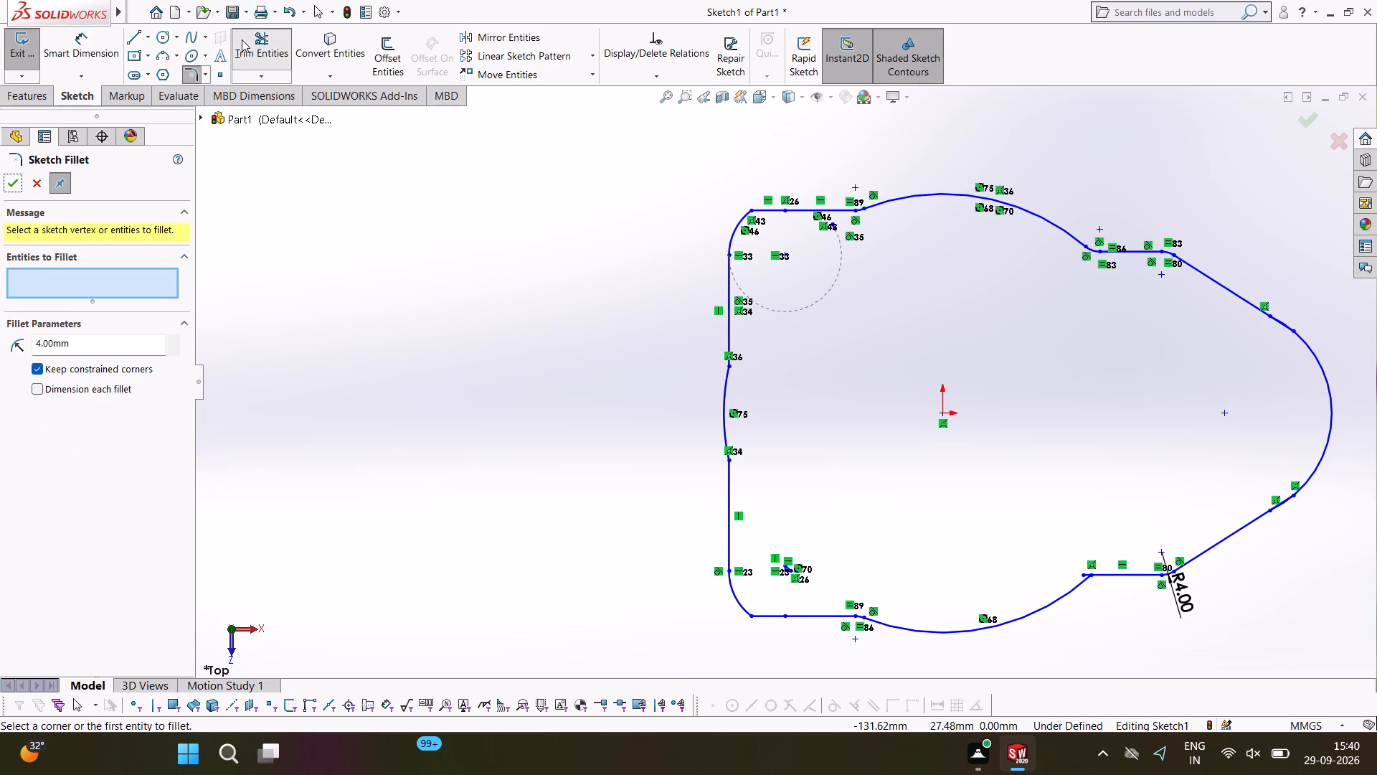
{"action": "scroll", "coordinate": [1061, 589], "scroll_direction": "down", "scroll_amount": 4, "text": "ctrl"}
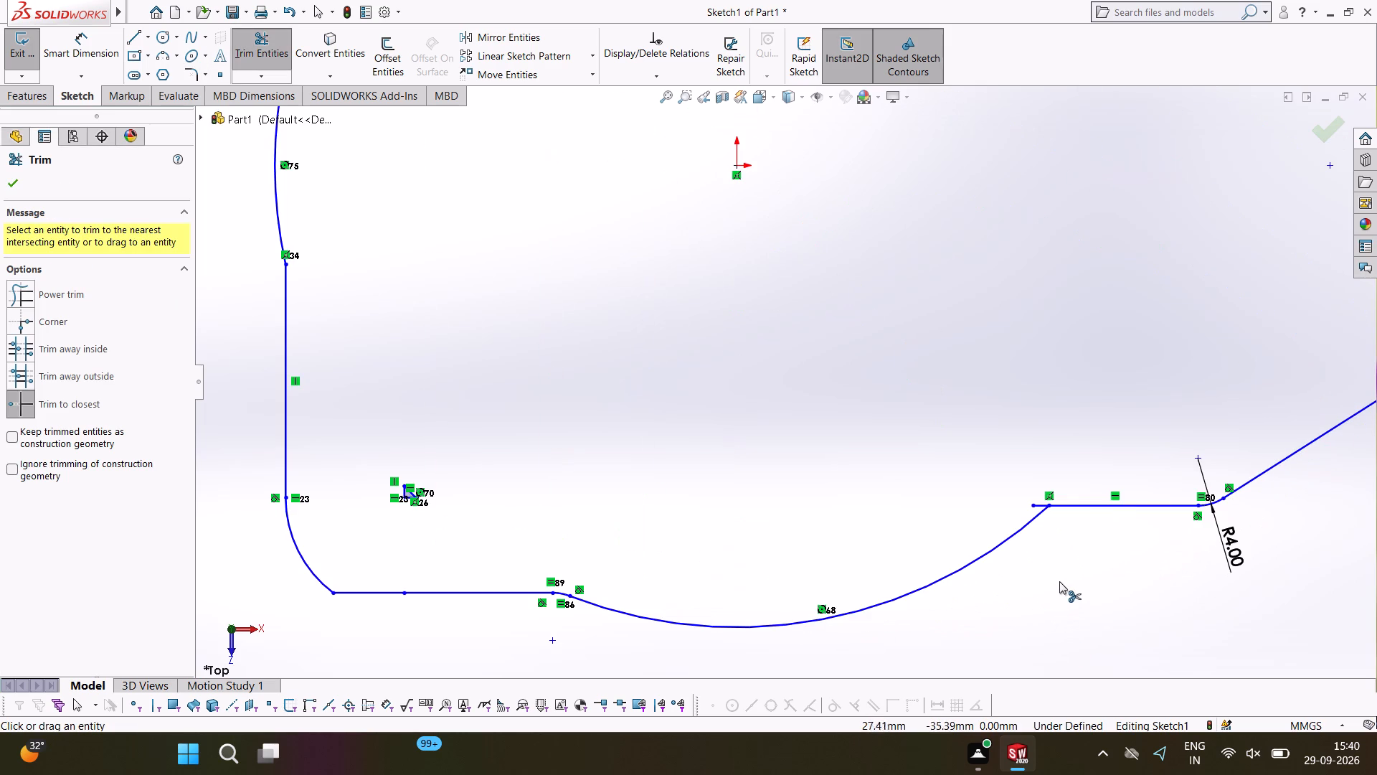
{"action": "left_click", "coordinate": [1041, 503]}
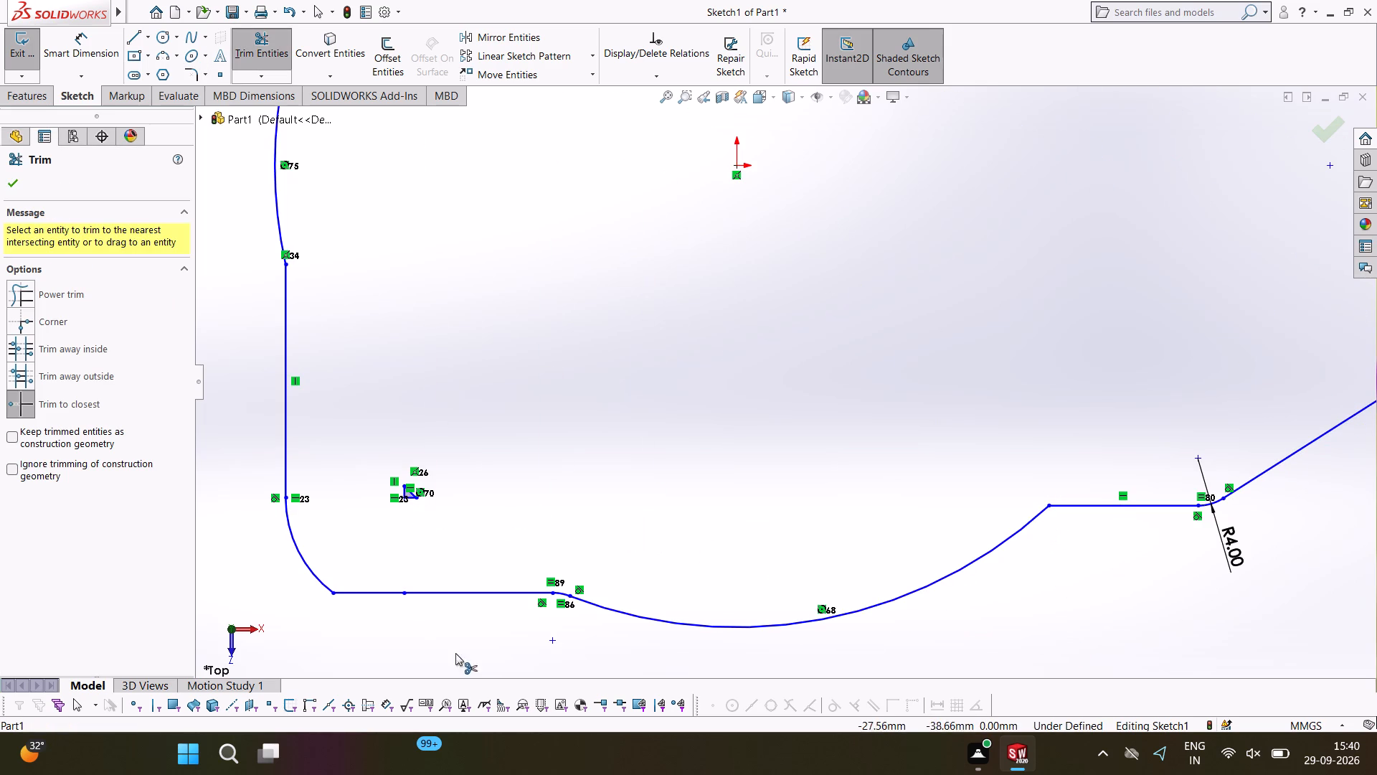
Trim away the three sides of the tiny leftover triangle inside the lower-left corner of the profile.
{"action": "scroll", "coordinate": [511, 601], "scroll_direction": "down", "scroll_amount": 1, "text": "ctrl"}
{"action": "scroll", "coordinate": [466, 451], "scroll_direction": "down", "scroll_amount": 3, "text": "ctrl"}
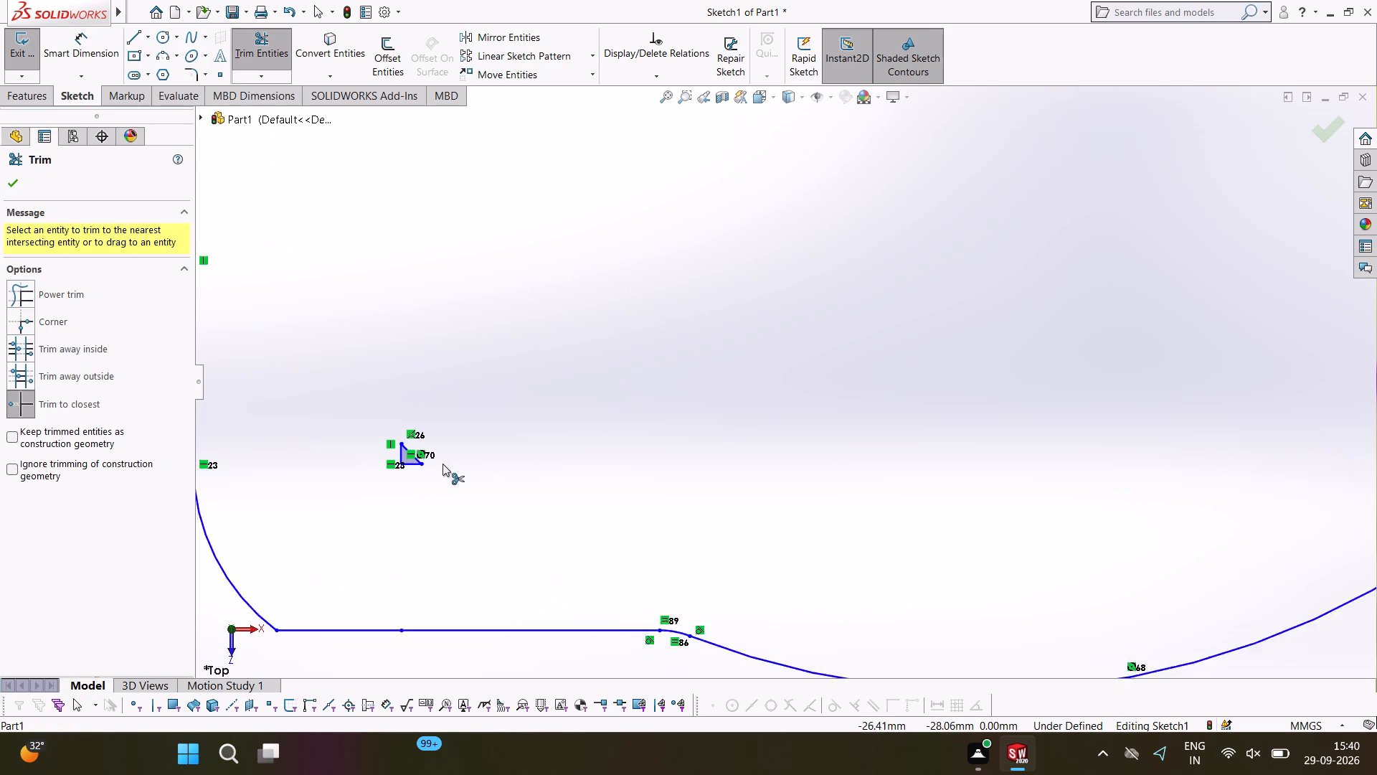
{"action": "left_click", "coordinate": [419, 461]}
{"action": "left_click", "coordinate": [424, 450]}
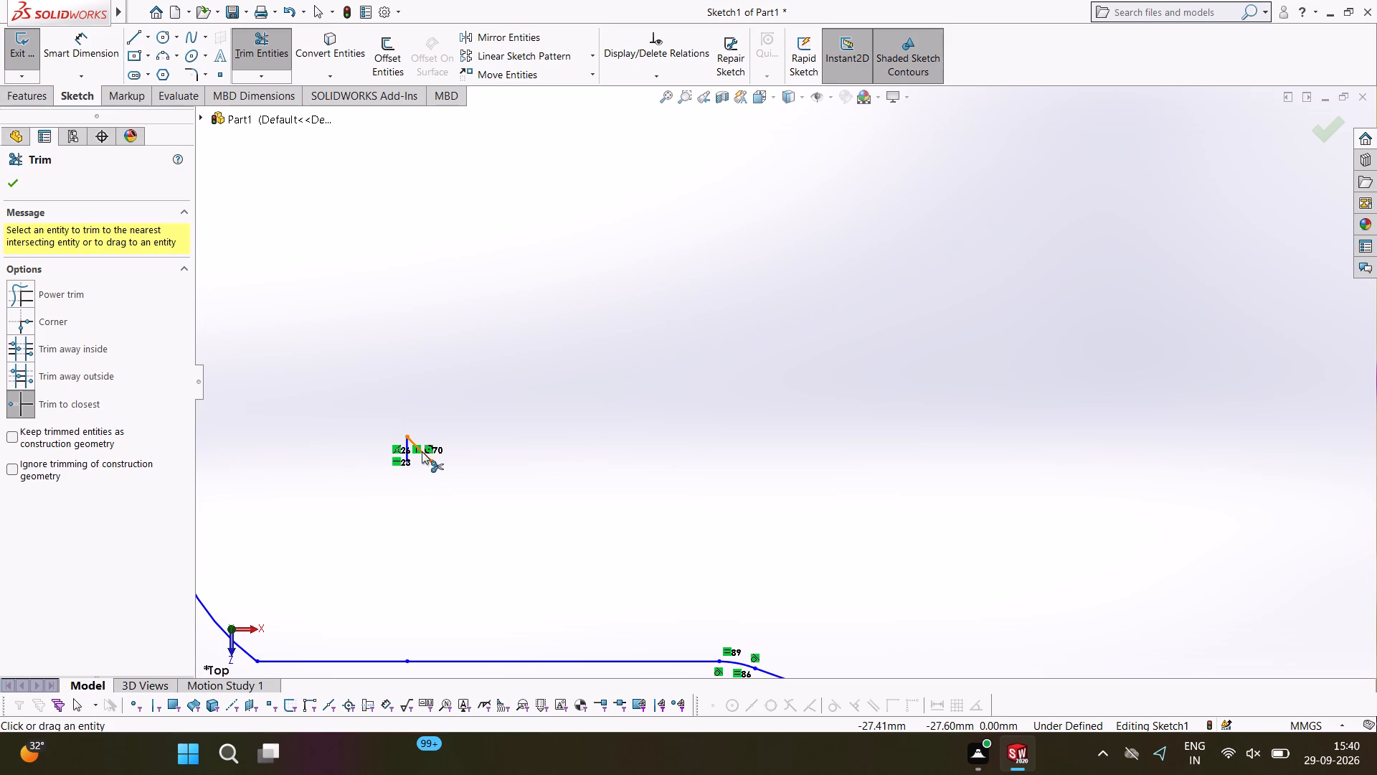
{"action": "left_click", "coordinate": [422, 451]}
{"action": "left_click", "coordinate": [408, 441]}
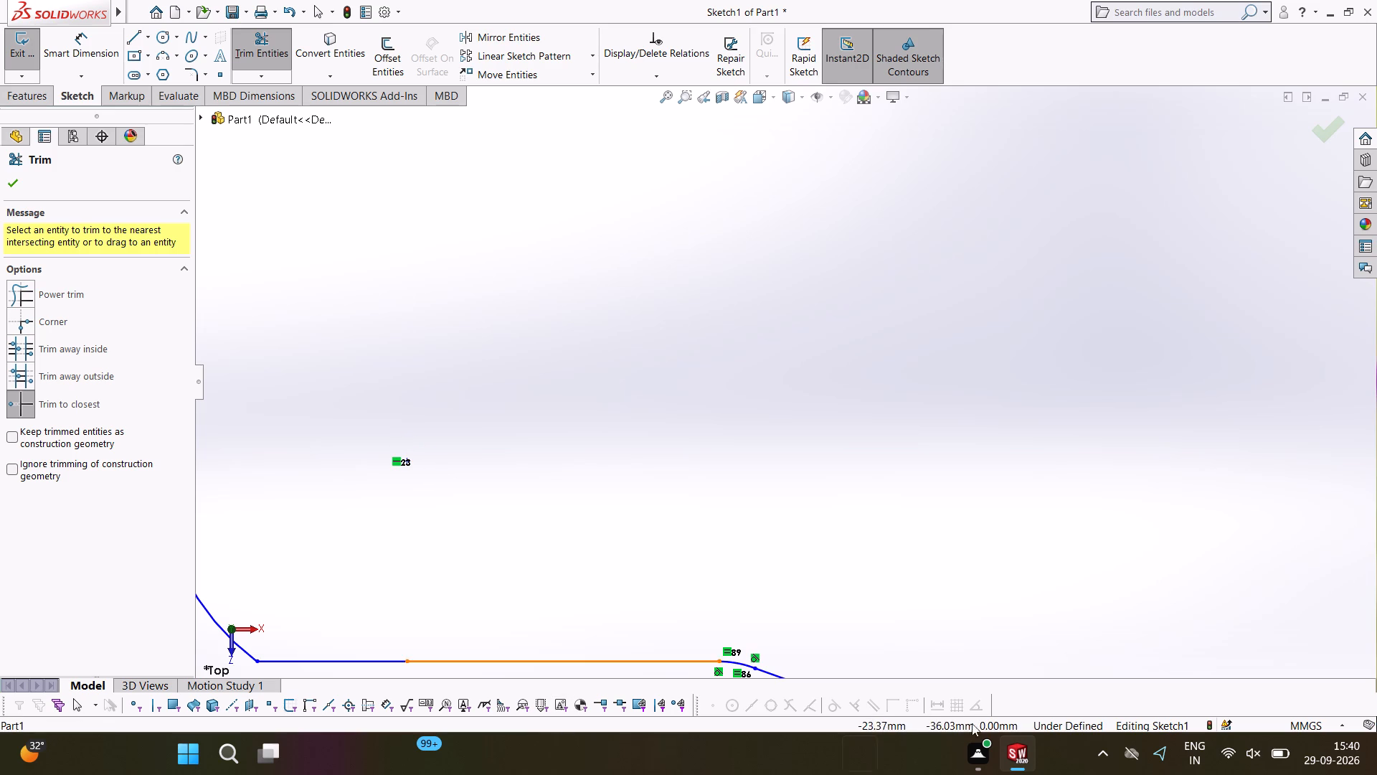
Trim the short straight segment duplicating the boss arc where it meets the lower slanted line.
{"action": "scroll", "coordinate": [1054, 657], "scroll_direction": "down", "scroll_amount": 3, "text": "ctrl"}
{"action": "scroll", "coordinate": [536, 645], "scroll_direction": "down", "scroll_amount": 4, "text": "ctrl"}
{"action": "scroll", "coordinate": [644, 548], "scroll_direction": "up", "scroll_amount": 13, "text": "ctrl"}
{"action": "scroll", "coordinate": [591, 389], "scroll_direction": "down", "scroll_amount": 10, "text": "ctrl"}
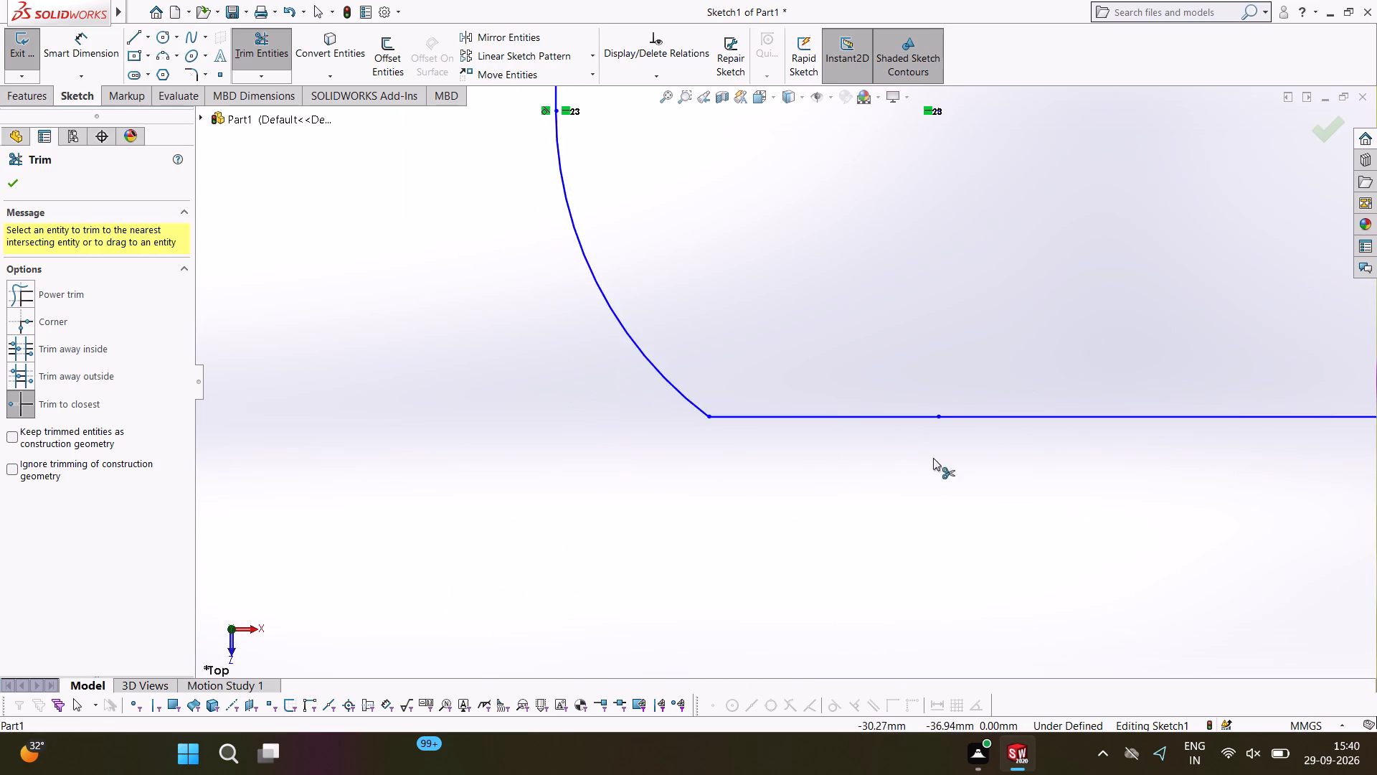
{"action": "scroll", "coordinate": [933, 458], "scroll_direction": "down", "scroll_amount": 1, "text": "ctrl"}
{"action": "scroll", "coordinate": [723, 404], "scroll_direction": "up", "scroll_amount": 15, "text": "ctrl"}
{"action": "scroll", "coordinate": [1222, 223], "scroll_direction": "down", "scroll_amount": 3, "text": "ctrl"}
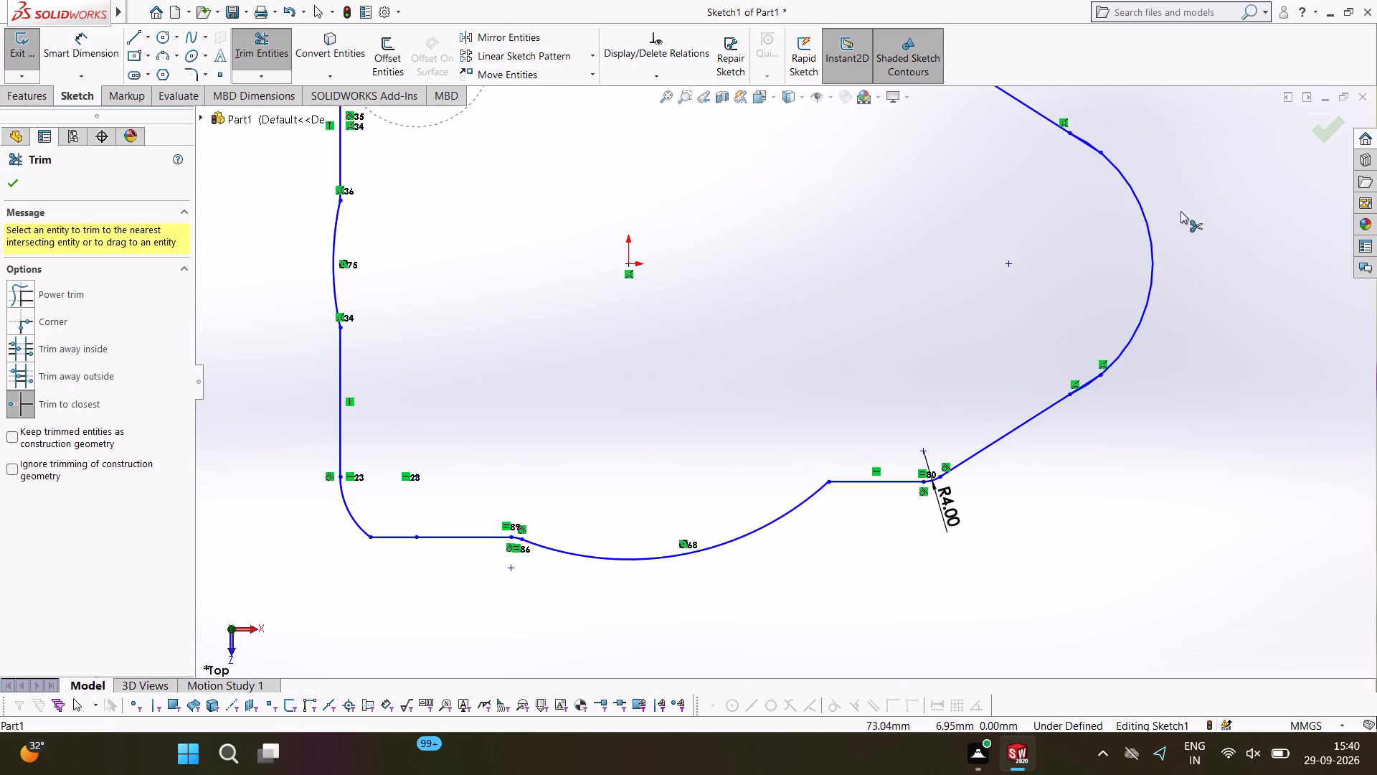
{"action": "scroll", "coordinate": [1107, 433], "scroll_direction": "down", "scroll_amount": 11, "text": "ctrl"}
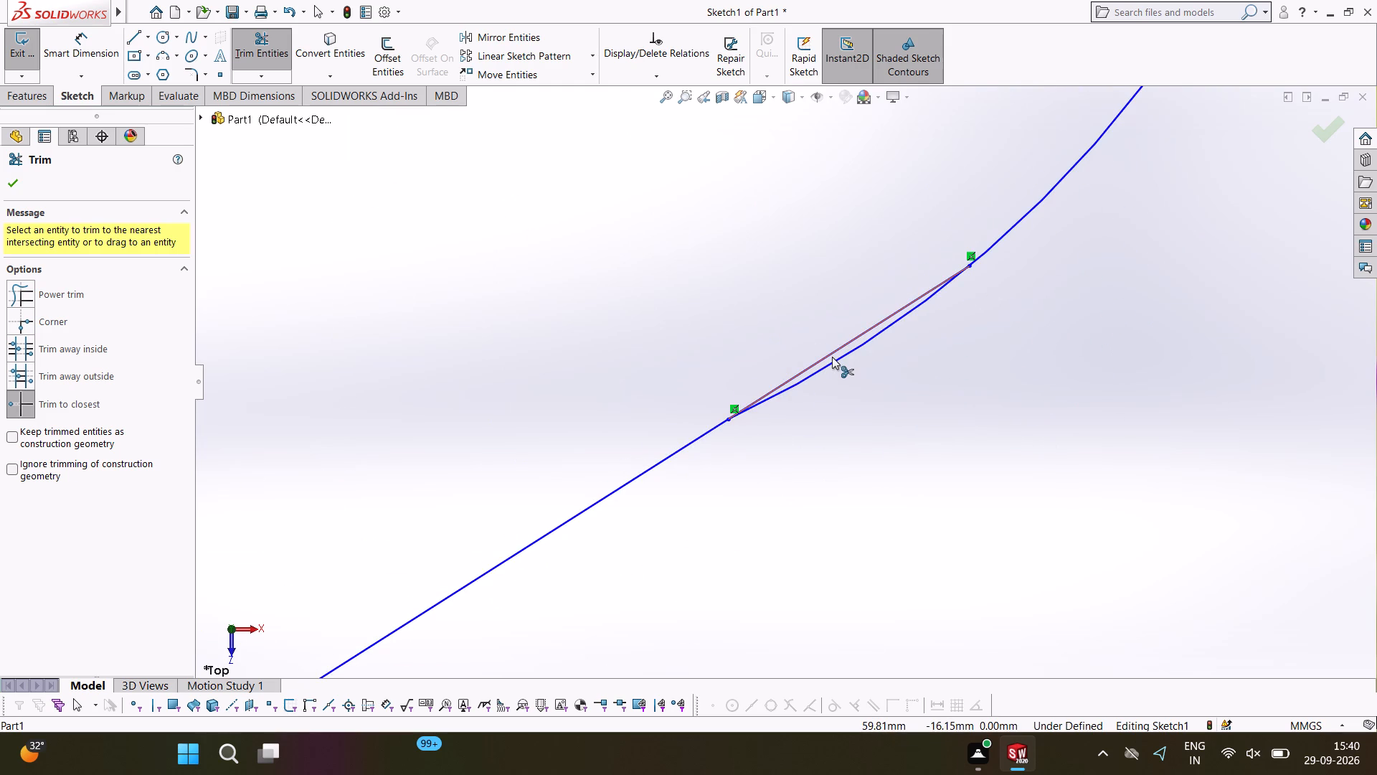
{"action": "left_click", "coordinate": [831, 353]}
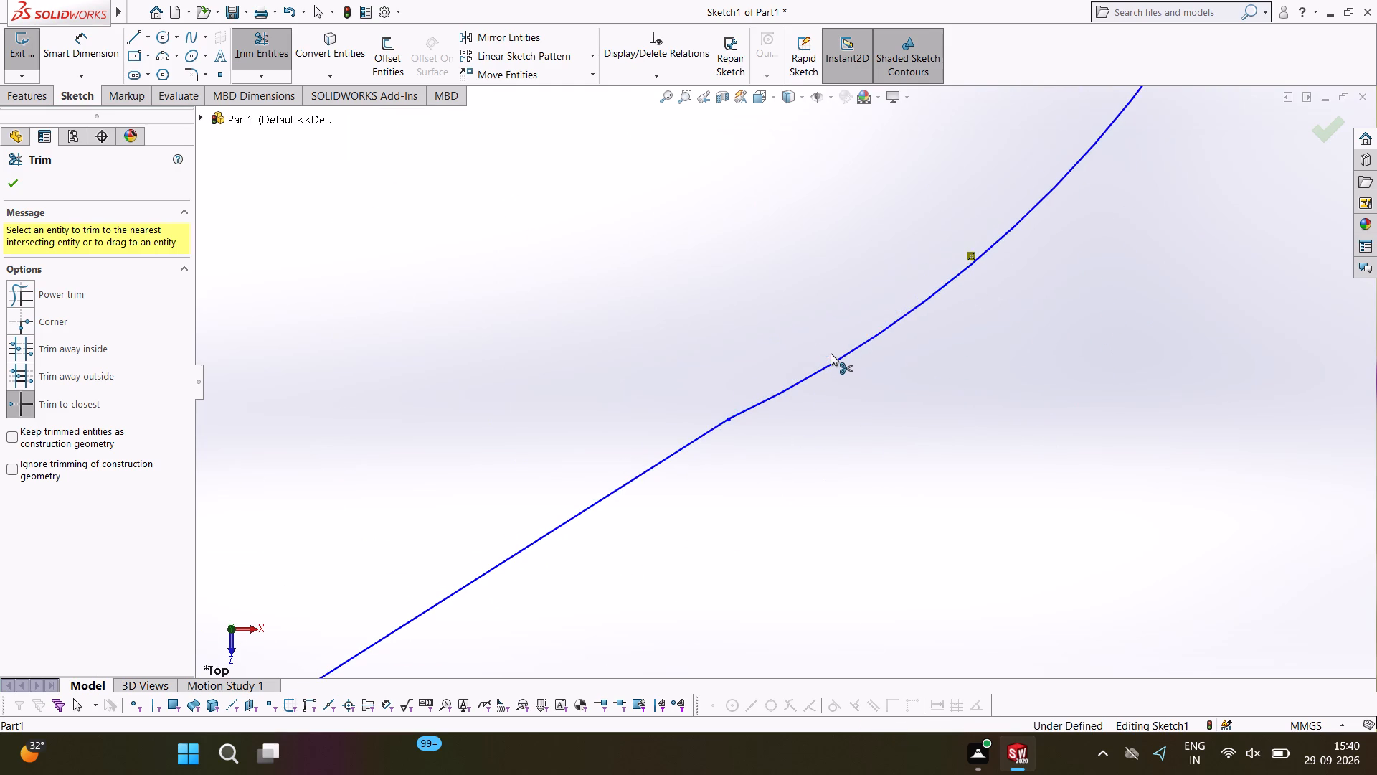
Trim the short straight segment duplicating the boss arc where it meets the upper slanted line.
{"action": "scroll", "coordinate": [820, 364], "scroll_direction": "down", "scroll_amount": 3, "text": "ctrl"}
{"action": "scroll", "coordinate": [928, 270], "scroll_direction": "up", "scroll_amount": 11, "text": "ctrl"}
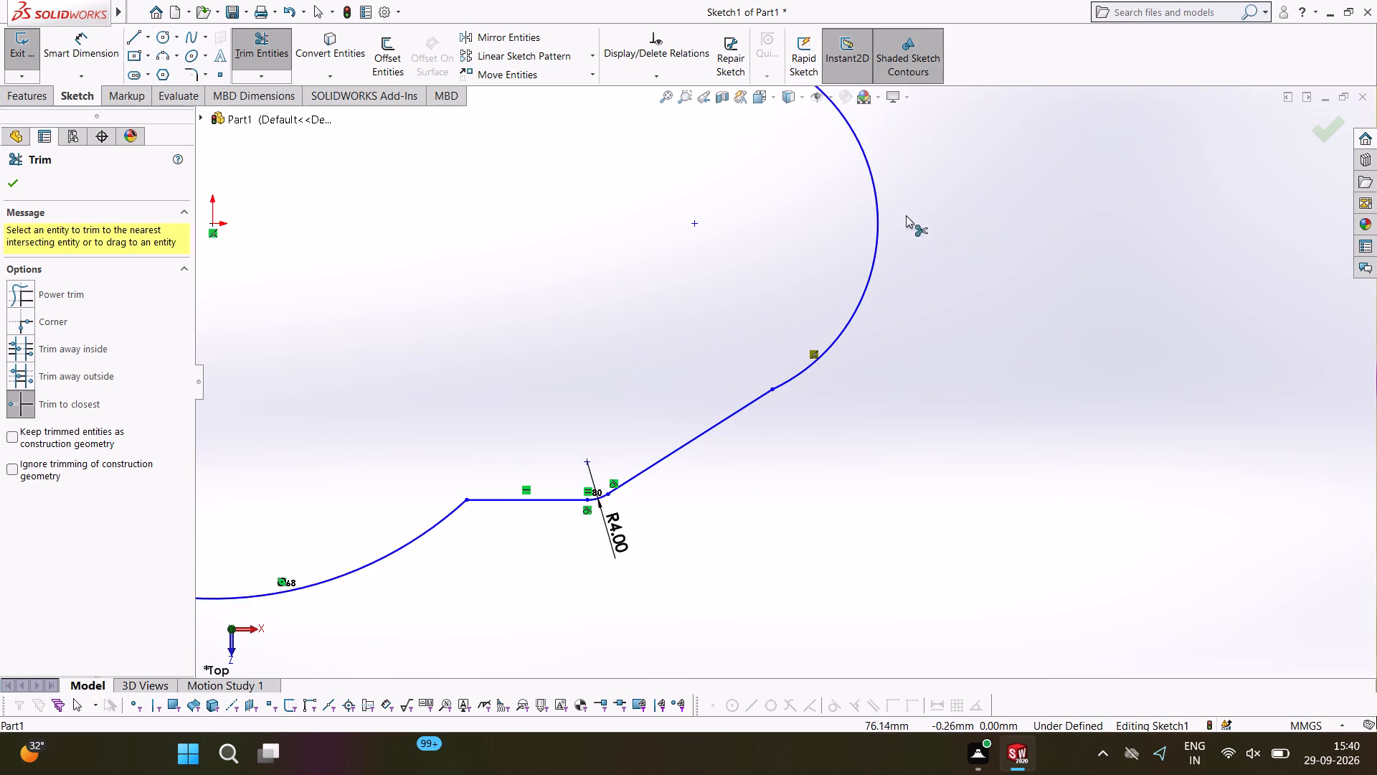
{"action": "scroll", "coordinate": [906, 215], "scroll_direction": "up", "scroll_amount": 3, "text": "ctrl"}
{"action": "scroll", "coordinate": [661, 179], "scroll_direction": "up", "scroll_amount": 1, "text": "ctrl"}
{"action": "scroll", "coordinate": [745, 149], "scroll_direction": "down", "scroll_amount": 10, "text": "ctrl"}
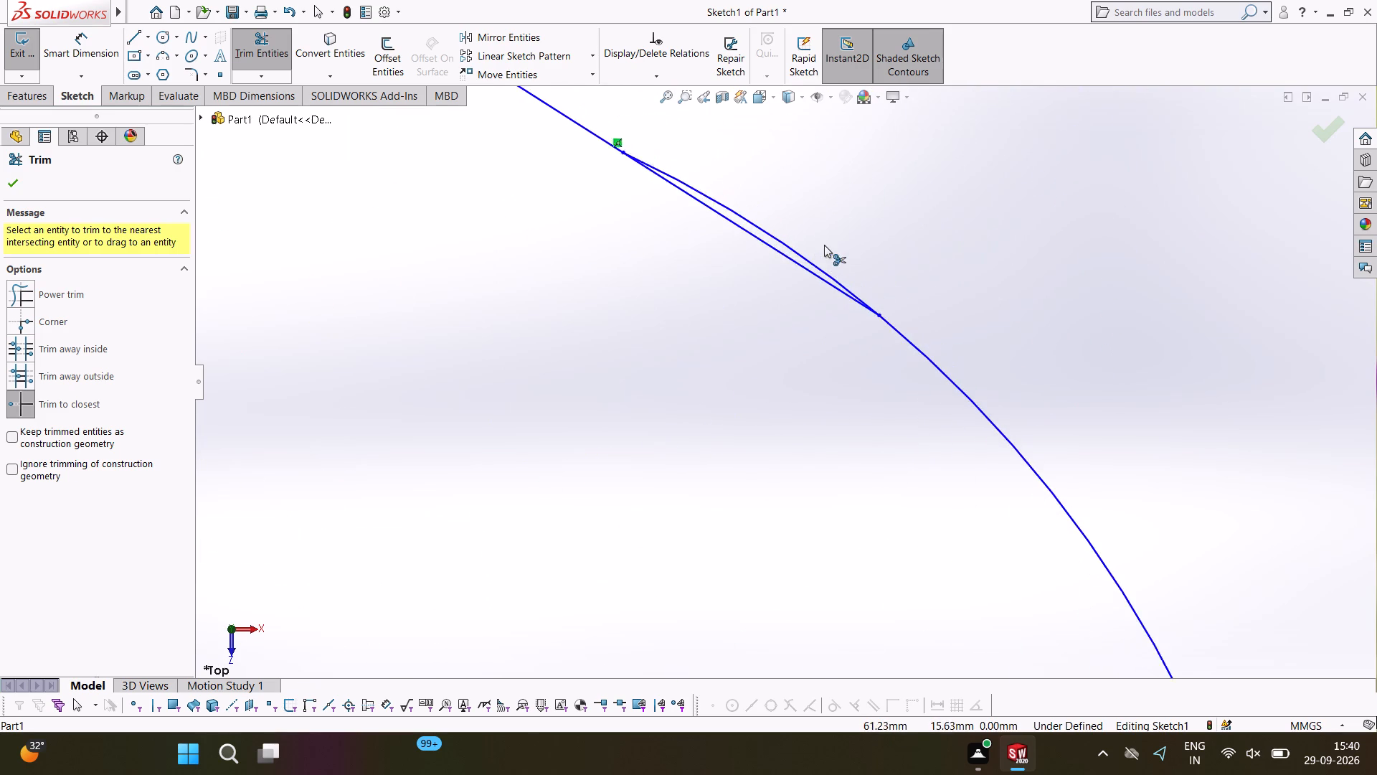
{"action": "scroll", "coordinate": [824, 245], "scroll_direction": "down", "scroll_amount": 4, "text": "ctrl"}
{"action": "left_click", "coordinate": [778, 273]}
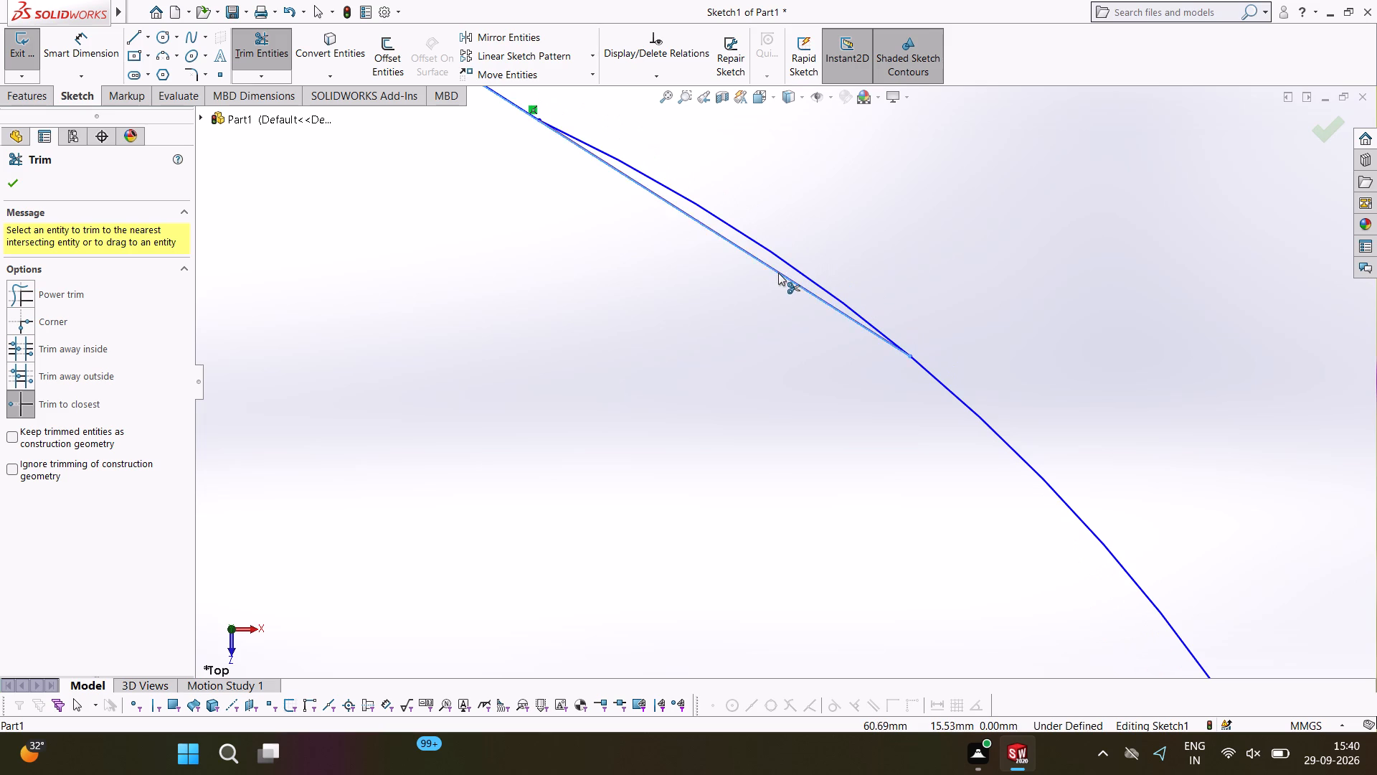
Examine the upper part of the base outline from the slanted line to the upper-left corner for leftover segments.
{"action": "scroll", "coordinate": [783, 289], "scroll_direction": "down", "scroll_amount": 2, "text": "ctrl"}
{"action": "scroll", "coordinate": [784, 289], "scroll_direction": "up", "scroll_amount": 15, "text": "ctrl"}
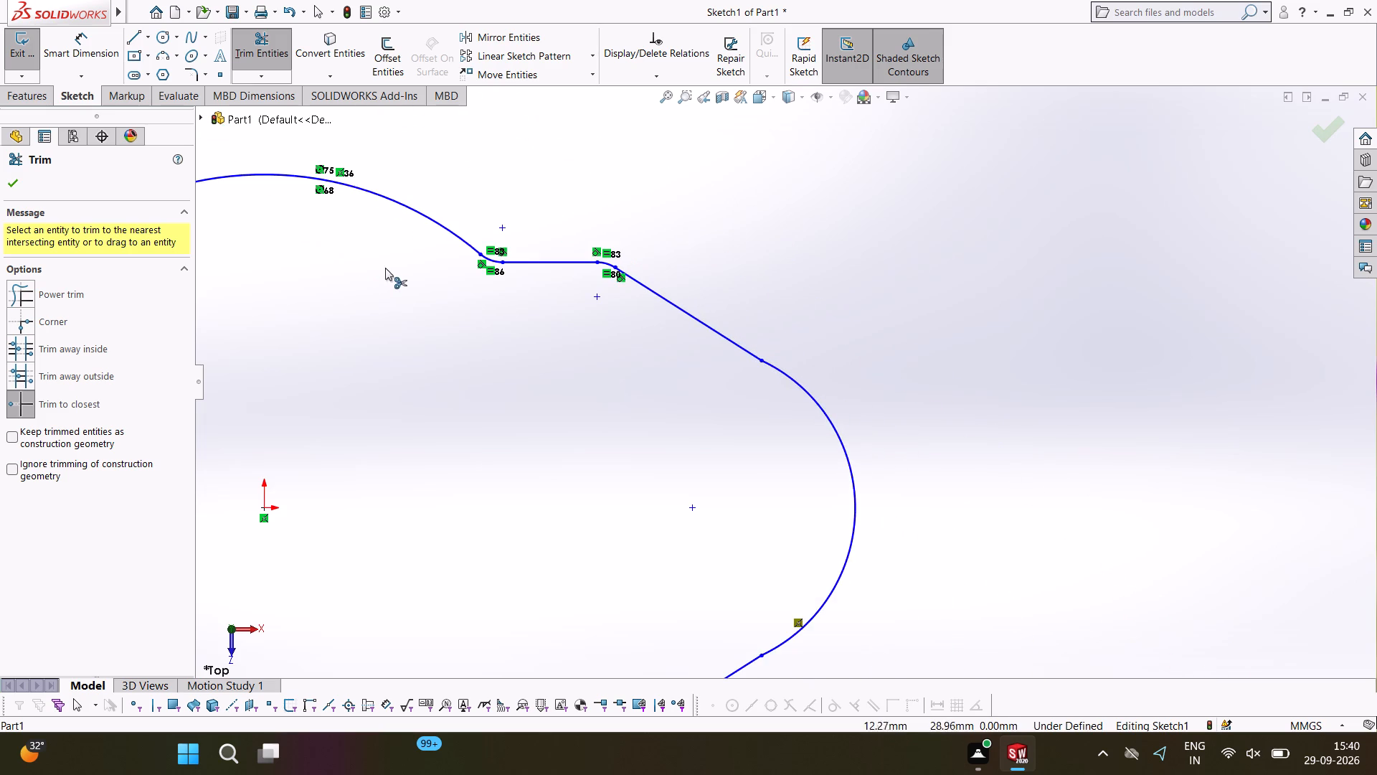
{"action": "scroll", "coordinate": [407, 264], "scroll_direction": "down", "scroll_amount": 10, "text": "ctrl"}
{"action": "scroll", "coordinate": [346, 332], "scroll_direction": "up", "scroll_amount": 8, "text": "ctrl"}
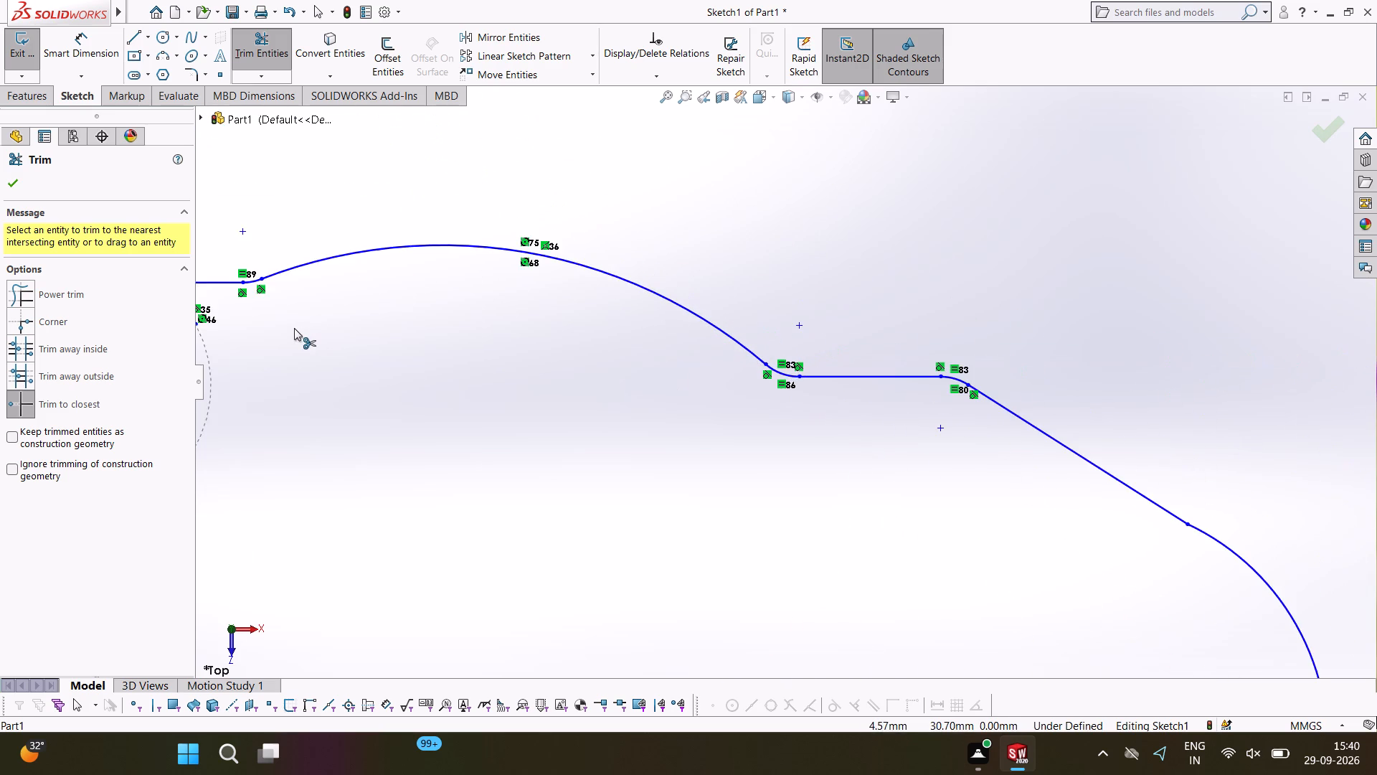
{"action": "scroll", "coordinate": [251, 333], "scroll_direction": "up", "scroll_amount": 2, "text": "ctrl"}
{"action": "scroll", "coordinate": [313, 334], "scroll_direction": "down", "scroll_amount": 4, "text": "ctrl"}
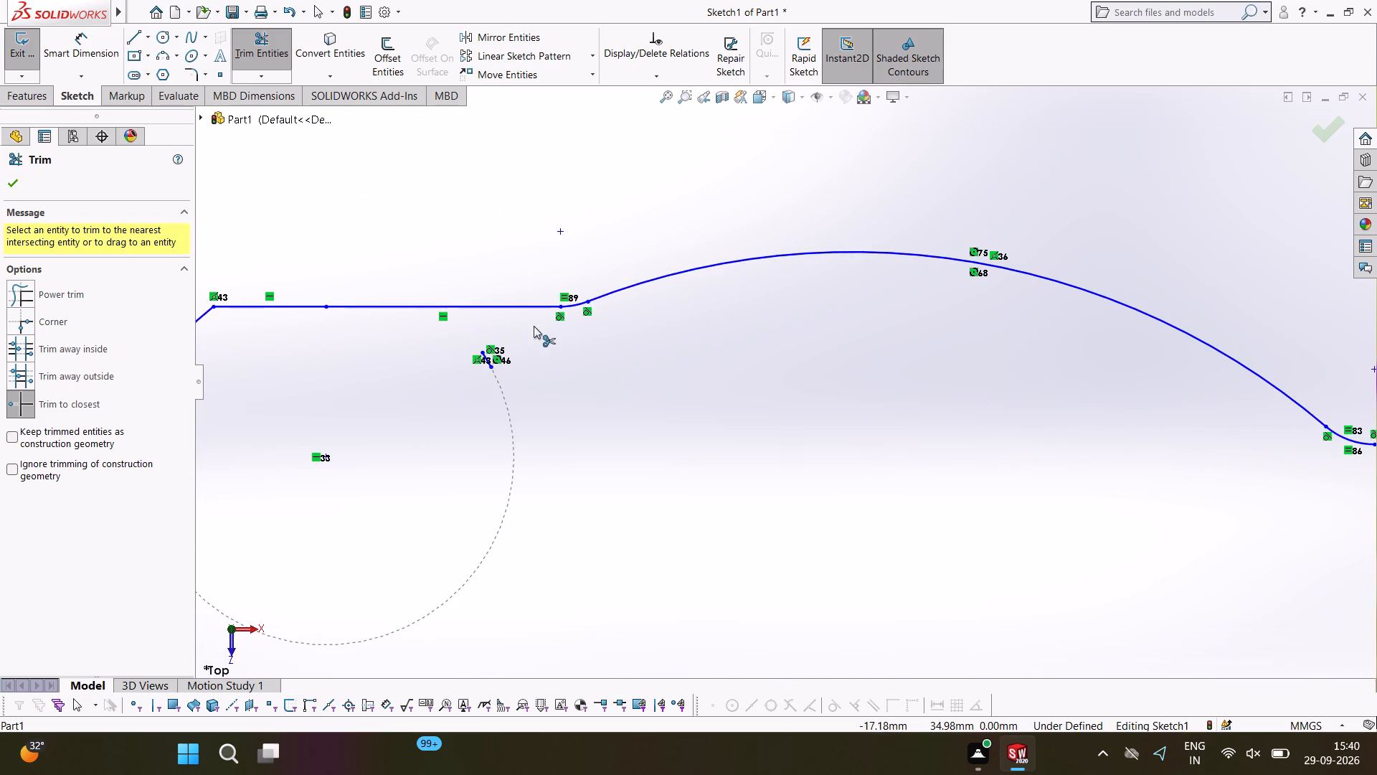
{"action": "scroll", "coordinate": [404, 348], "scroll_direction": "up", "scroll_amount": 3, "text": "ctrl"}
{"action": "scroll", "coordinate": [438, 340], "scroll_direction": "down", "scroll_amount": 4, "text": "ctrl"}
{"action": "scroll", "coordinate": [33, 278], "scroll_direction": "up", "scroll_amount": 2, "text": "ctrl"}
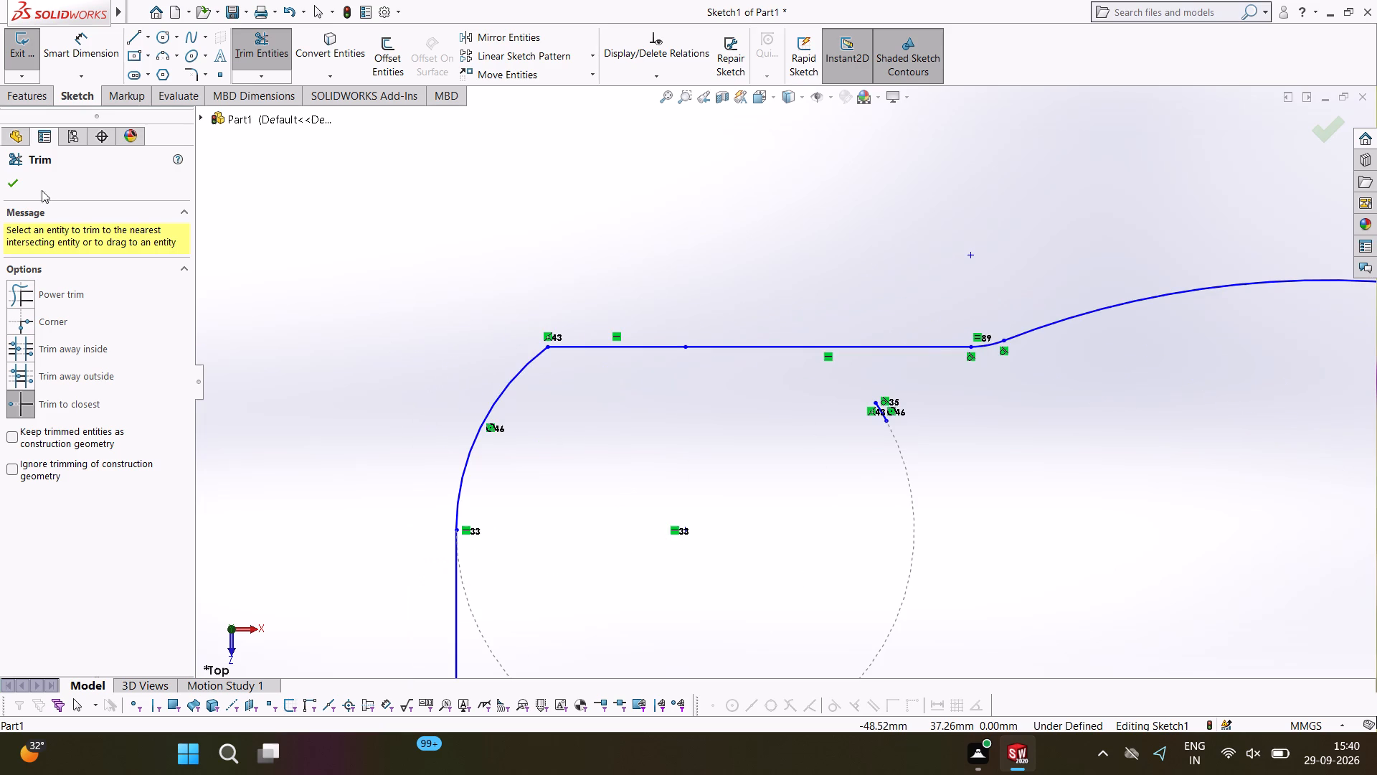
{"action": "scroll", "coordinate": [42, 190], "scroll_direction": "up", "scroll_amount": 4, "text": "ctrl"}
{"action": "left_click", "coordinate": [13, 184], "text": "ctrl"}
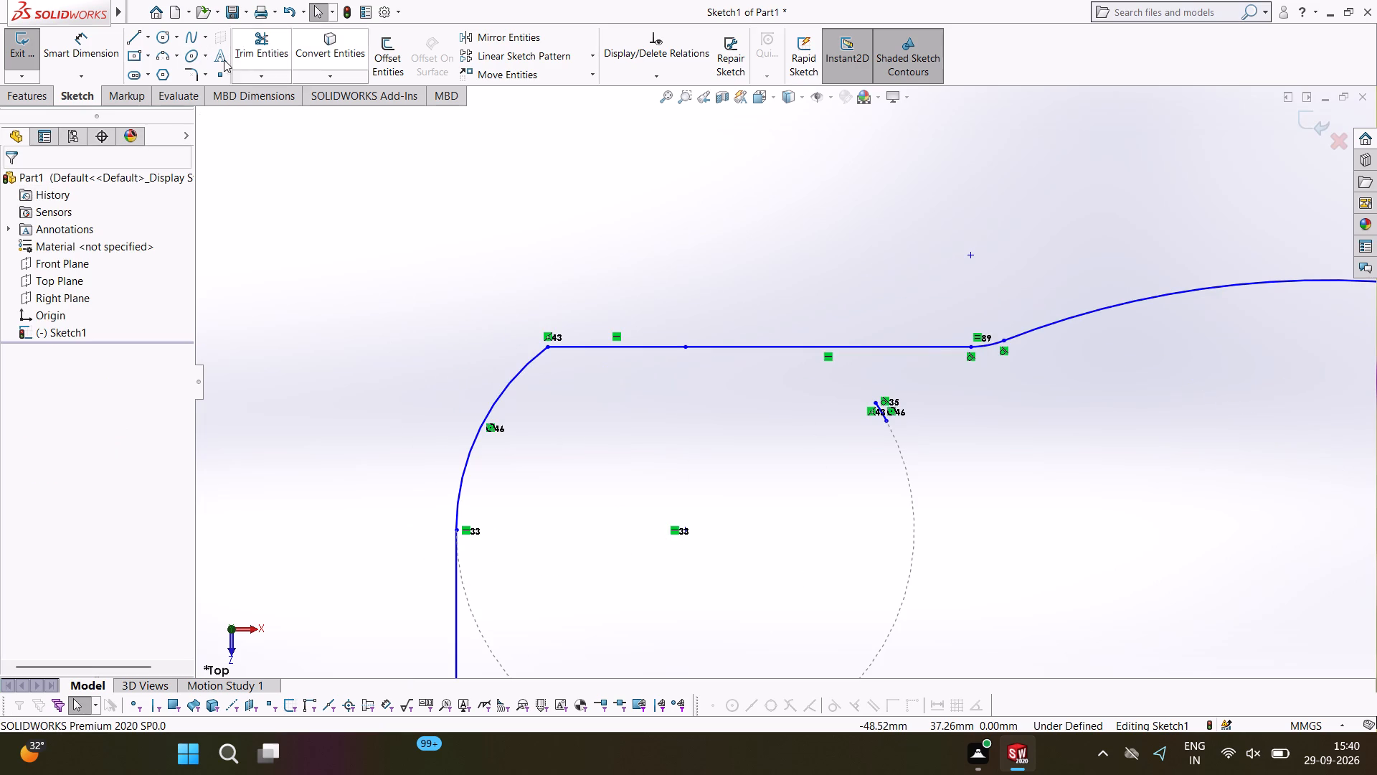
Select the upper-left and lower-left arc-to-horizontal-line corners of the outline for 4 mm sketch fillets.
{"action": "left_click", "coordinate": [194, 73]}
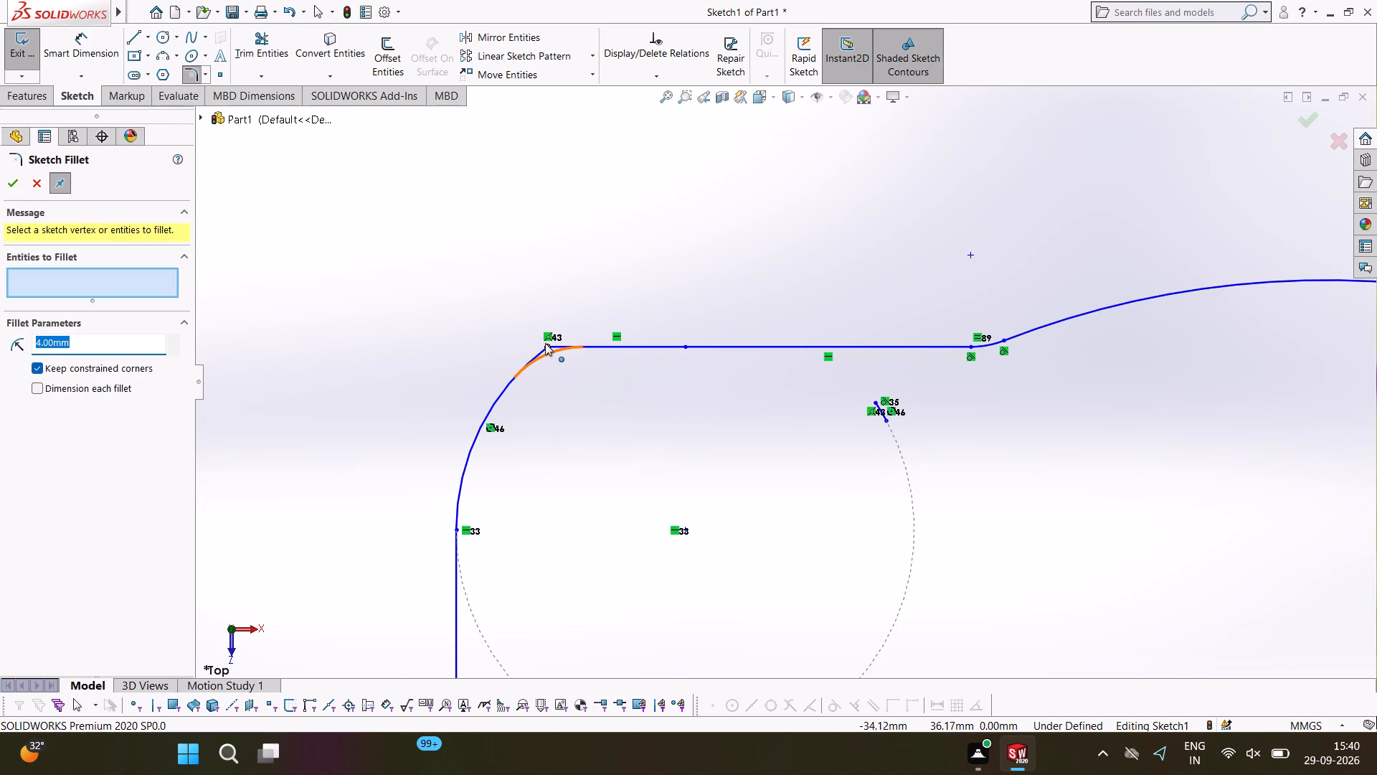
{"action": "left_click", "coordinate": [545, 343]}
{"action": "scroll", "coordinate": [711, 390], "scroll_direction": "down", "scroll_amount": 5, "text": "ctrl"}
{"action": "scroll", "coordinate": [723, 414], "scroll_direction": "up", "scroll_amount": 13, "text": "ctrl"}
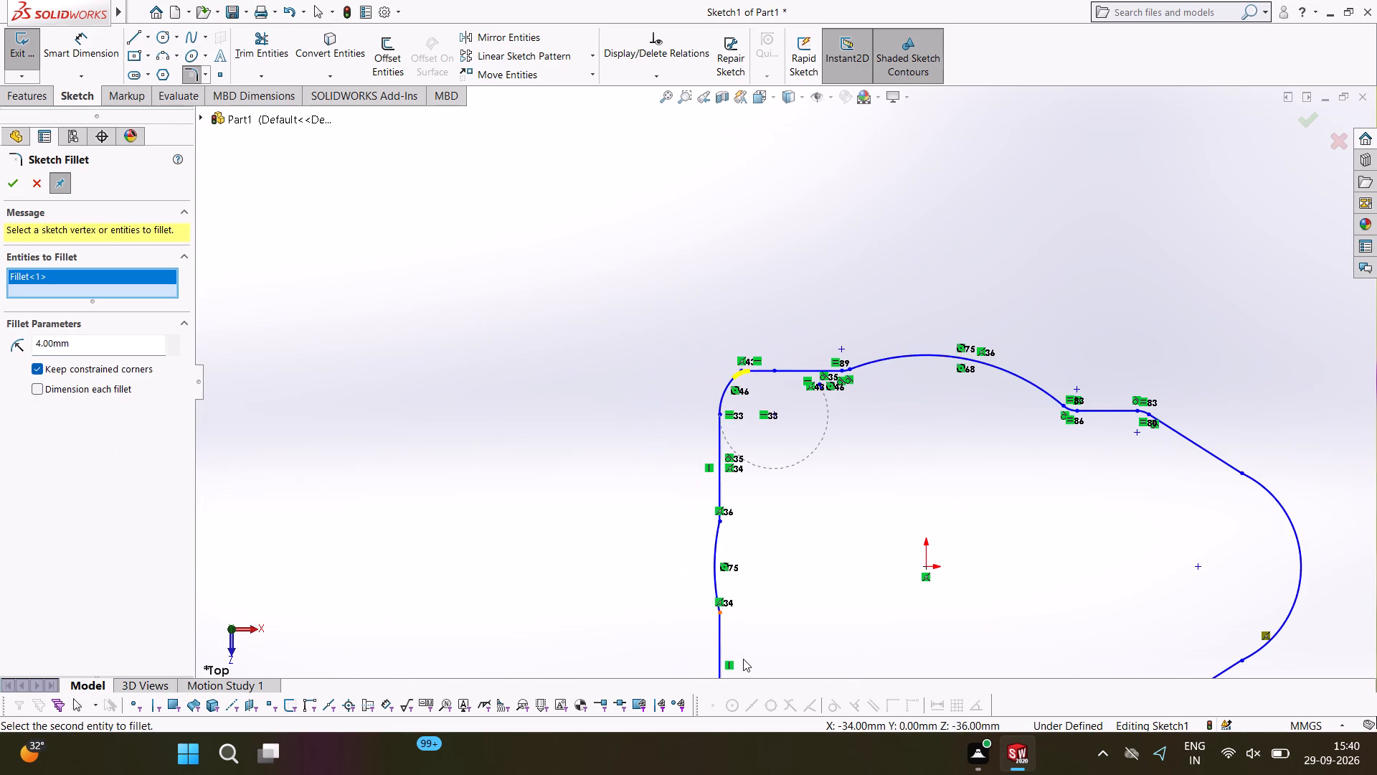
{"action": "scroll", "coordinate": [751, 667], "scroll_direction": "up", "scroll_amount": 5, "text": "ctrl"}
{"action": "scroll", "coordinate": [763, 609], "scroll_direction": "down", "scroll_amount": 4, "text": "ctrl"}
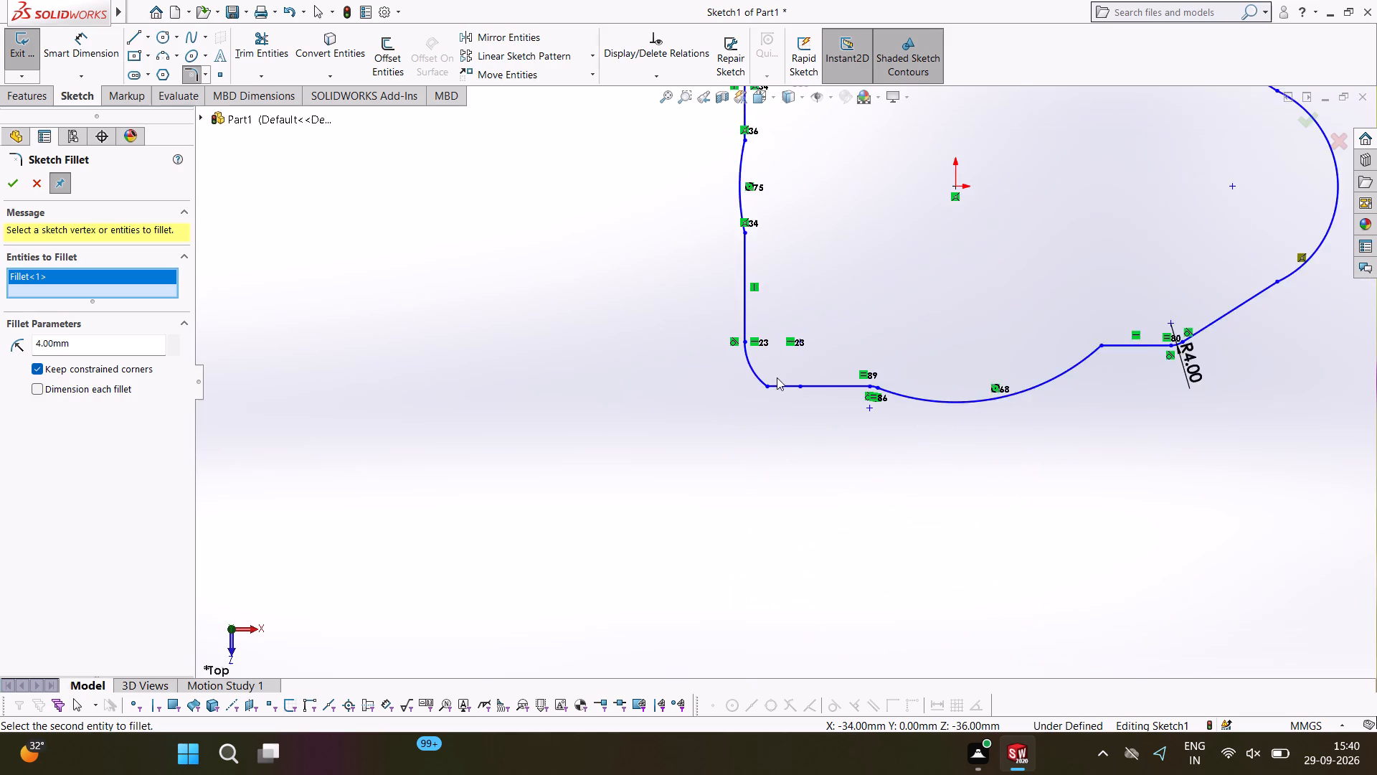
{"action": "scroll", "coordinate": [777, 377], "scroll_direction": "down", "scroll_amount": 2, "text": "ctrl"}
{"action": "left_click", "coordinate": [767, 387], "text": "ctrl"}
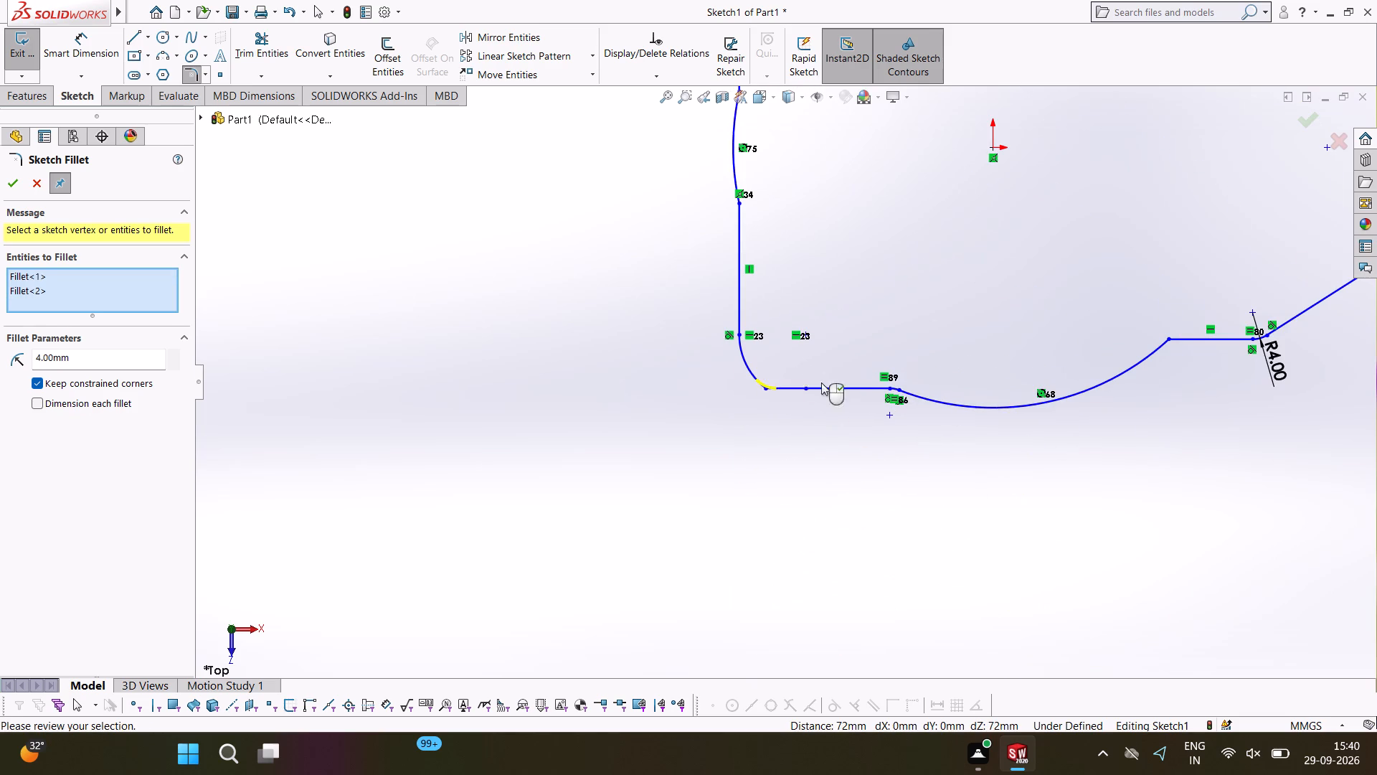
Add the corner between the lower large arc and the short horizontal line, and apply the 4 mm sketch fillets.
{"action": "scroll", "coordinate": [975, 377], "scroll_direction": "down", "scroll_amount": 1, "text": "ctrl"}
{"action": "scroll", "coordinate": [1133, 354], "scroll_direction": "down", "scroll_amount": 1, "text": "ctrl"}
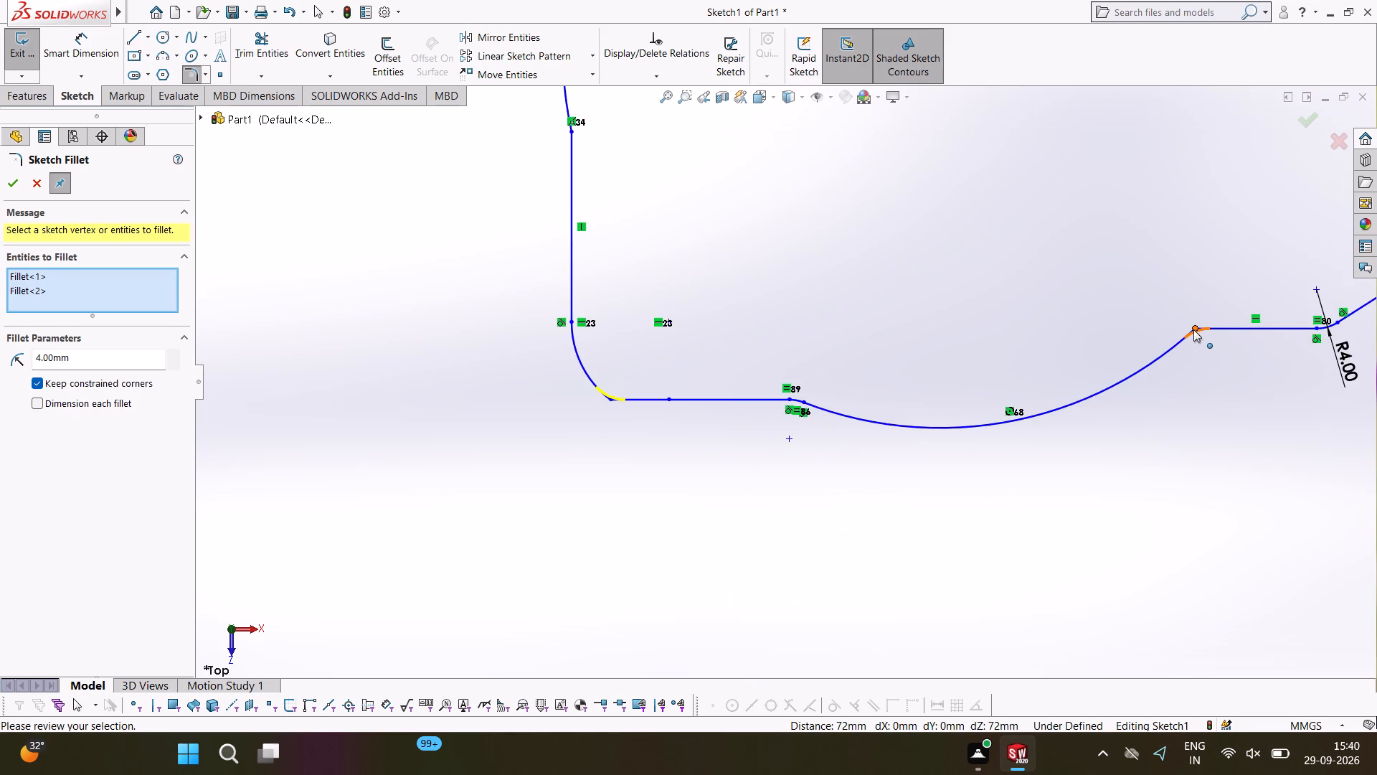
{"action": "left_click", "coordinate": [1193, 330], "text": "ctrl"}
{"action": "scroll", "coordinate": [696, 392], "scroll_direction": "down", "scroll_amount": 3, "text": "ctrl"}
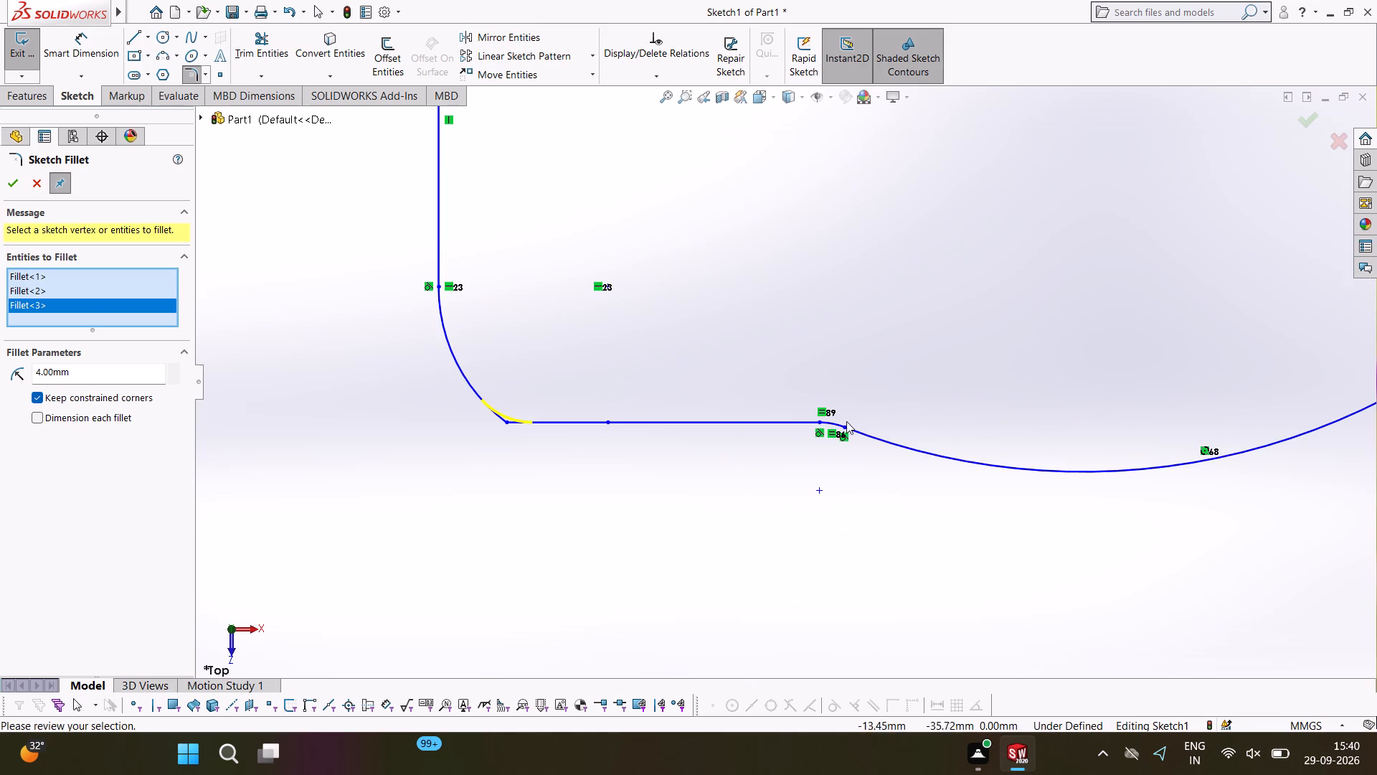
{"action": "scroll", "coordinate": [867, 435], "scroll_direction": "up", "scroll_amount": 6, "text": "ctrl"}
{"action": "scroll", "coordinate": [915, 443], "scroll_direction": "down", "scroll_amount": 6, "text": "ctrl"}
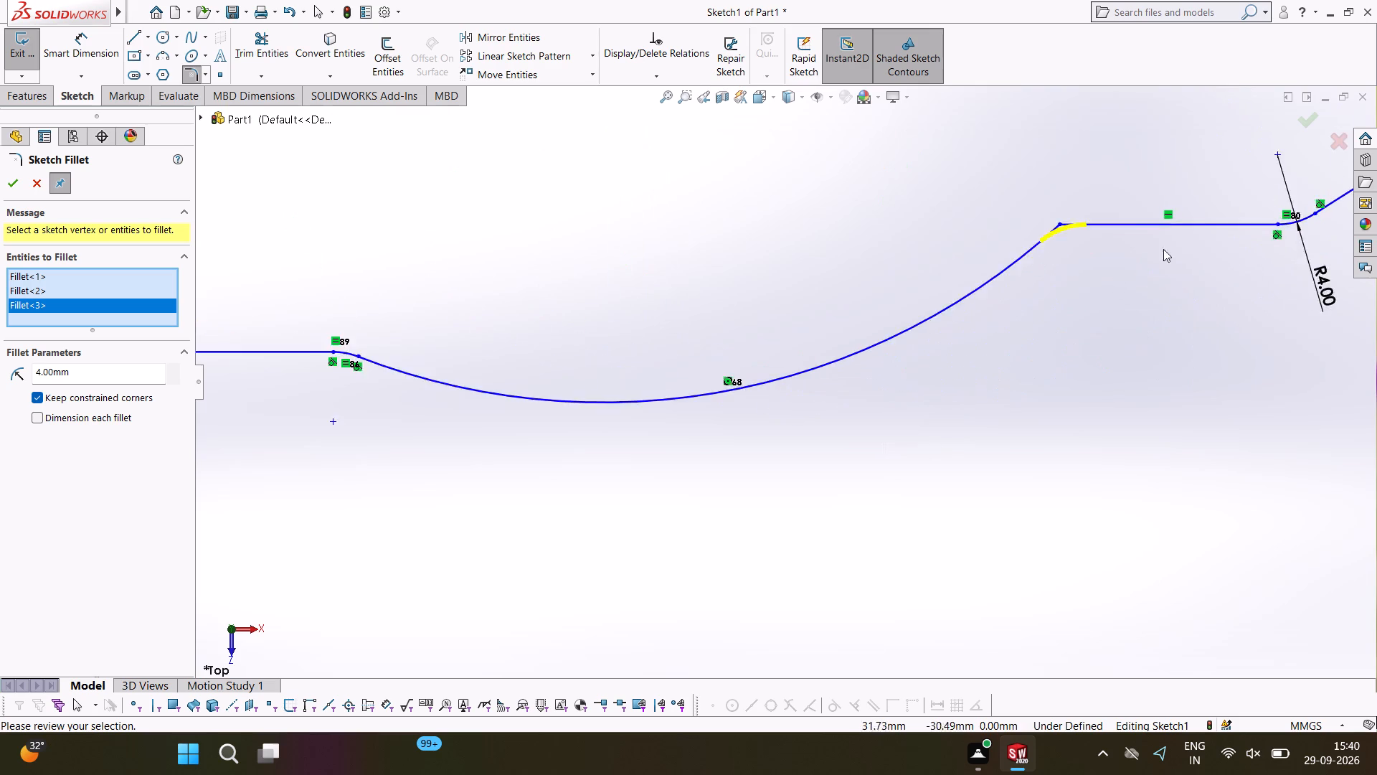
{"action": "scroll", "coordinate": [1186, 234], "scroll_direction": "up", "scroll_amount": 7, "text": "ctrl"}
{"action": "scroll", "coordinate": [1198, 223], "scroll_direction": "down", "scroll_amount": 2, "text": "ctrl"}
{"action": "scroll", "coordinate": [800, 397], "scroll_direction": "down", "scroll_amount": 3, "text": "ctrl"}
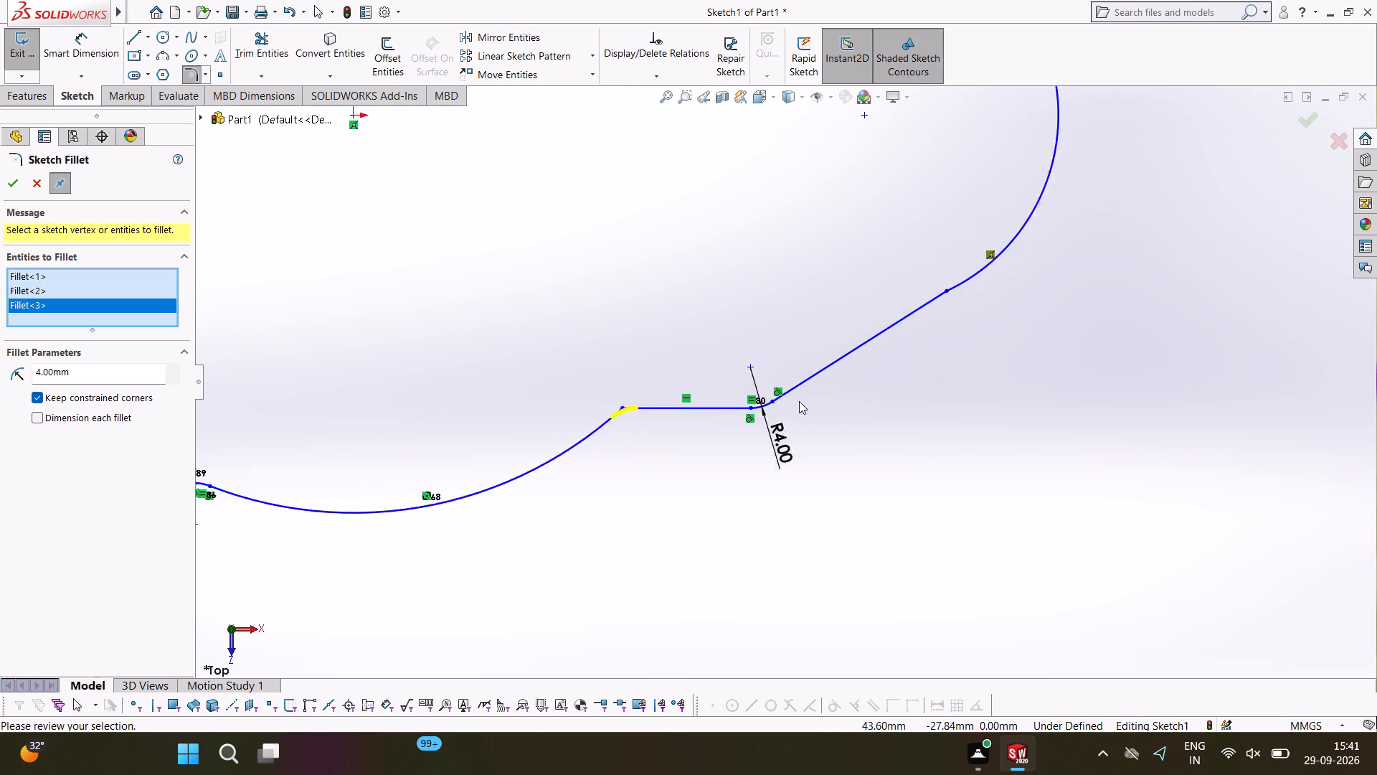
{"action": "scroll", "coordinate": [799, 401], "scroll_direction": "down", "scroll_amount": 2, "text": "ctrl"}
{"action": "scroll", "coordinate": [101, 151], "scroll_direction": "down", "scroll_amount": 1, "text": "ctrl"}
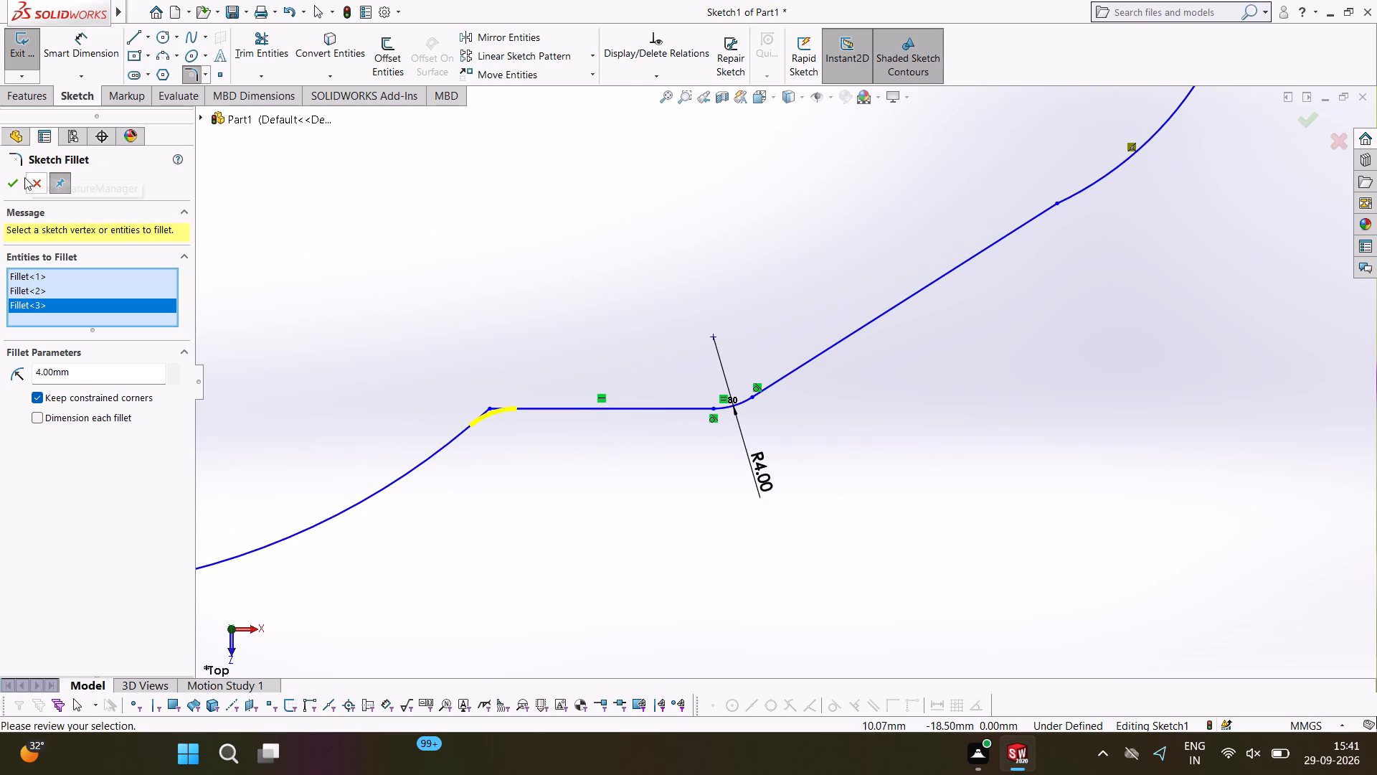
{"action": "left_click", "coordinate": [16, 183]}
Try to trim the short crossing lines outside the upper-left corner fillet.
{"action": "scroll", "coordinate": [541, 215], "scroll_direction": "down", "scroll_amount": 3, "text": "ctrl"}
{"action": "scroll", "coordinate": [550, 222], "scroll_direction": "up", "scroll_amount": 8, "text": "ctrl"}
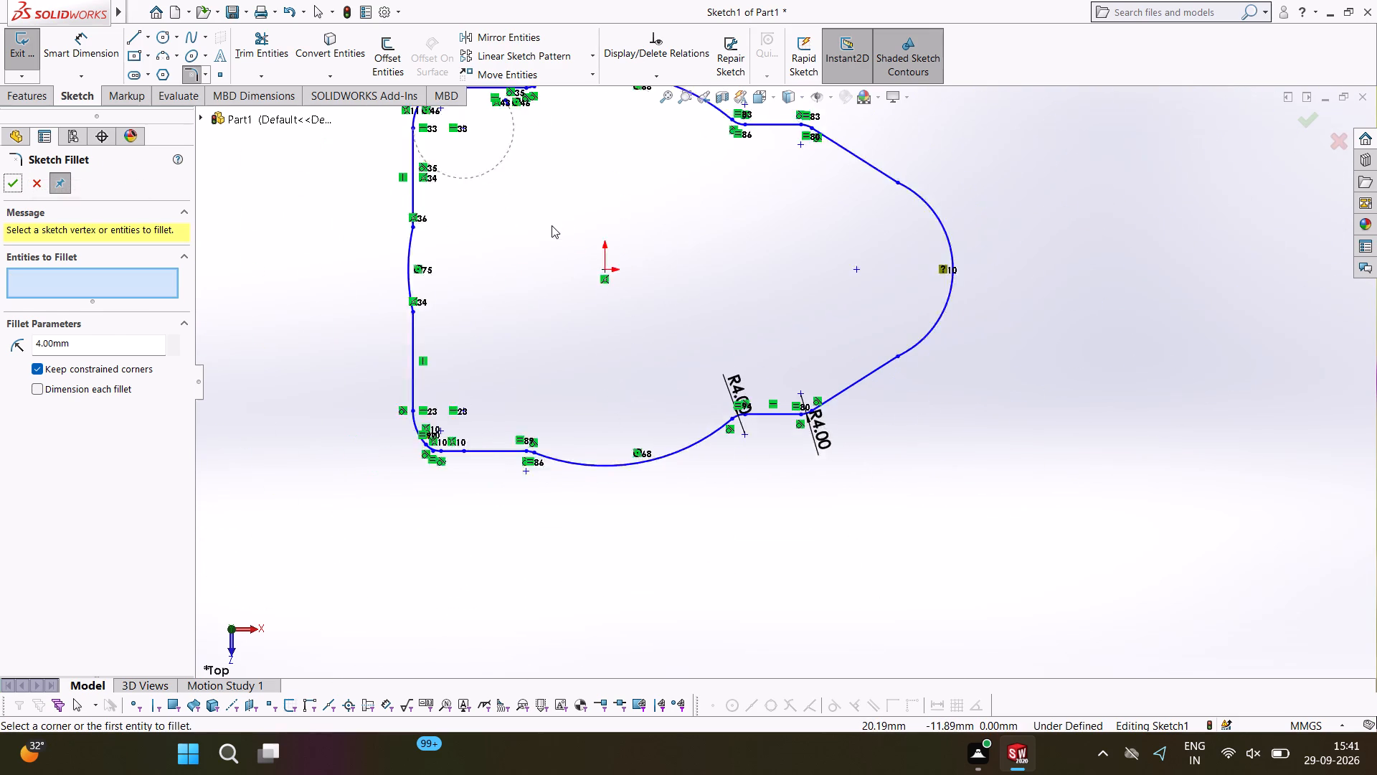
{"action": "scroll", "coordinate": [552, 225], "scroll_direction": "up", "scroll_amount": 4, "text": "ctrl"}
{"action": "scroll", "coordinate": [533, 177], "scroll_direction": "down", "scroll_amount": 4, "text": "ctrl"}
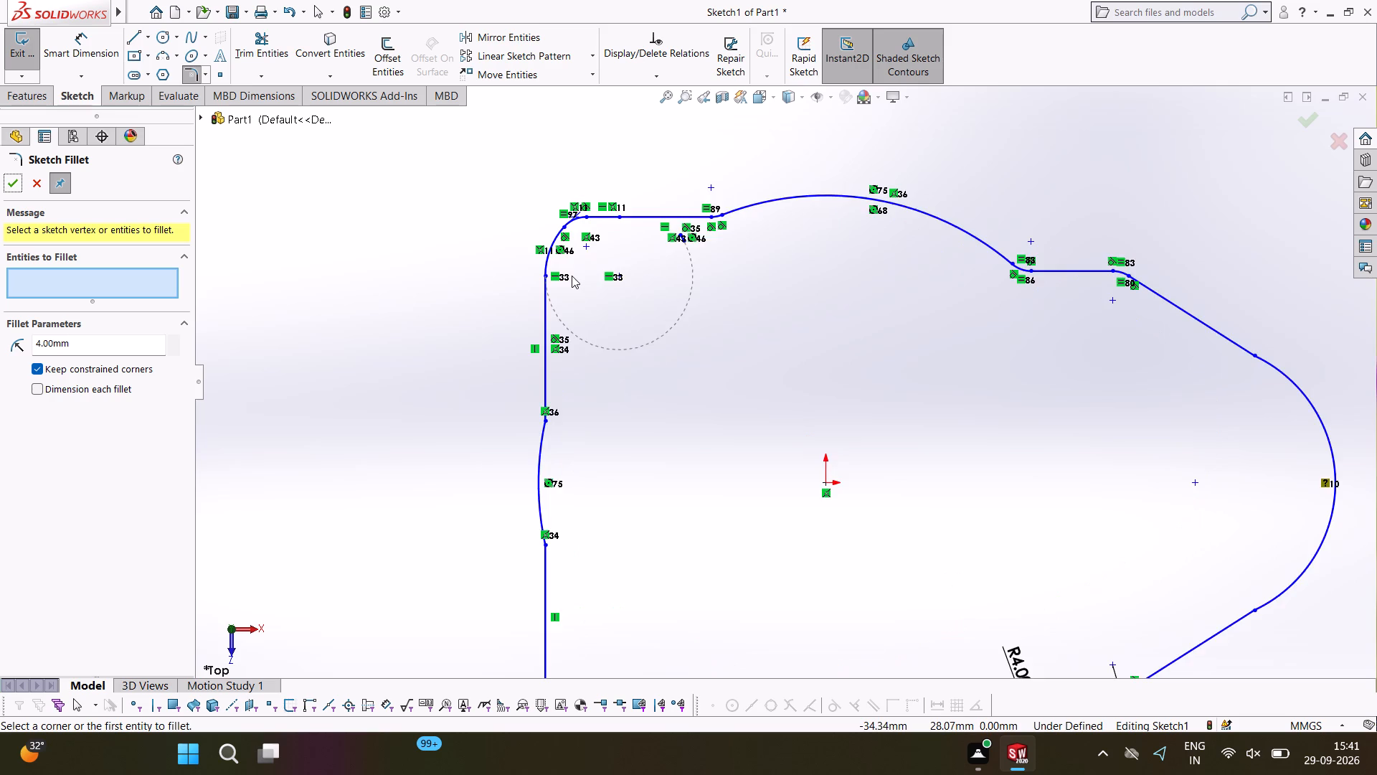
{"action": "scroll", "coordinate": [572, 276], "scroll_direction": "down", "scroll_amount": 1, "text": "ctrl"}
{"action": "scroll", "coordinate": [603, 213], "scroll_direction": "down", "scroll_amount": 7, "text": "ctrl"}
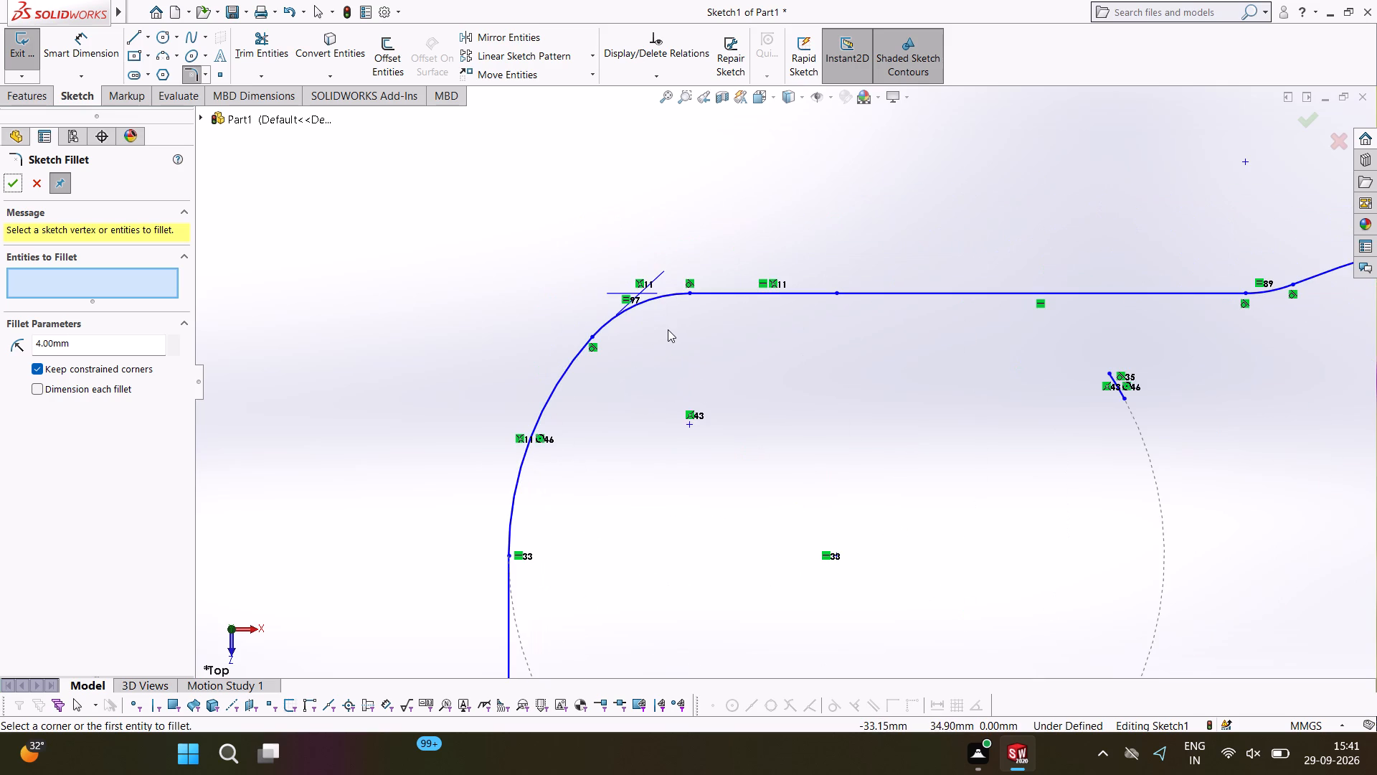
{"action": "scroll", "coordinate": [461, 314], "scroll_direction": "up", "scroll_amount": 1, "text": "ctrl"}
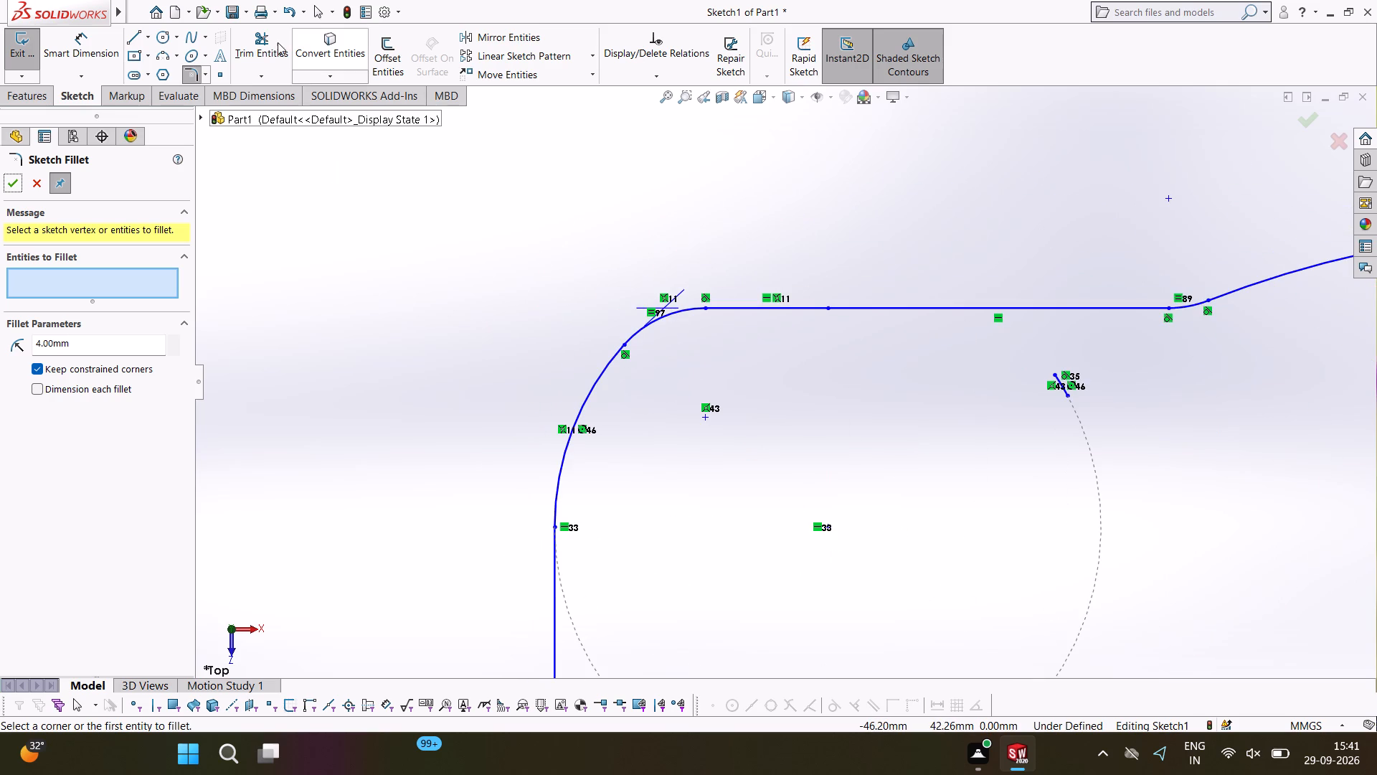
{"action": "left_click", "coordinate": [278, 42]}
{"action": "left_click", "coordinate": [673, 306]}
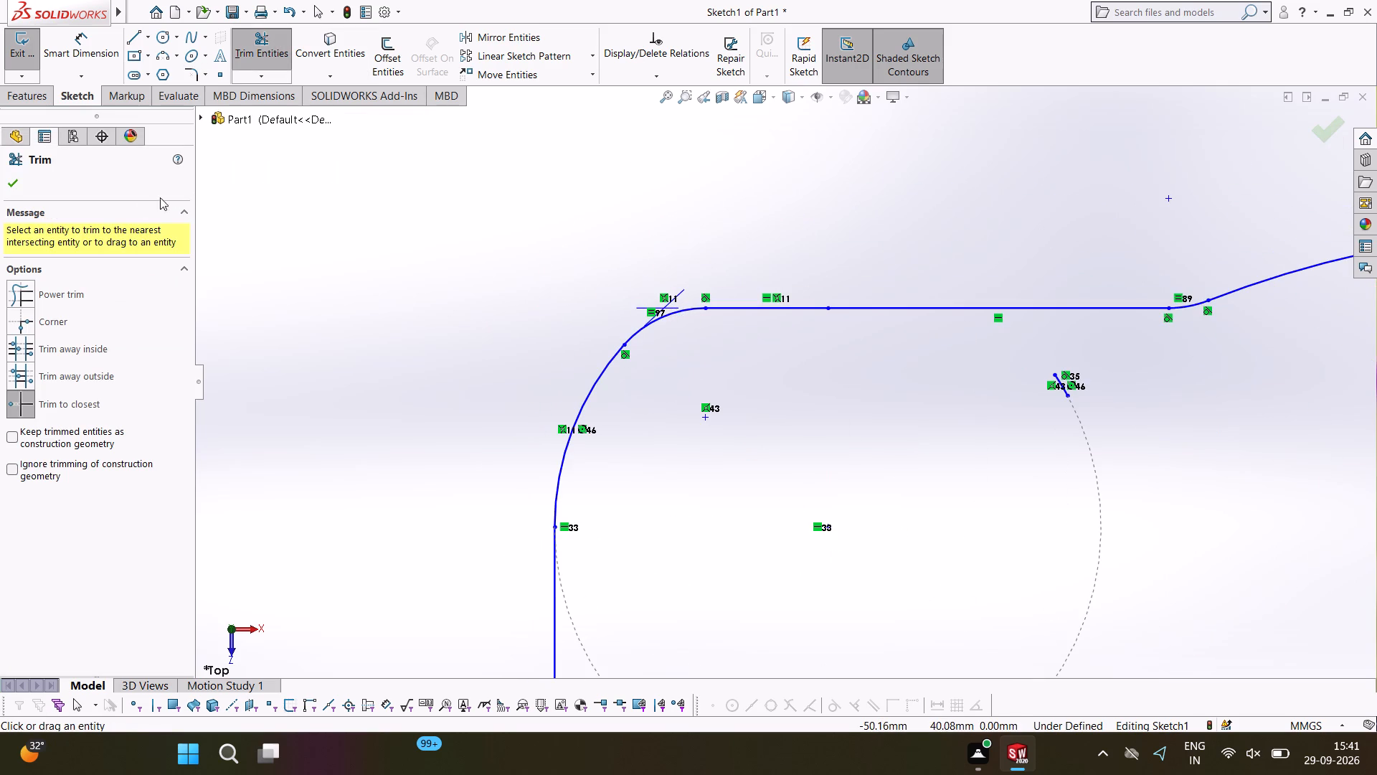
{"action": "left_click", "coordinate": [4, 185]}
Extrude the region enclosed by the base outline to a blind depth of 10.25 mm.
{"action": "left_click", "coordinate": [32, 90]}
{"action": "left_click", "coordinate": [13, 31]}
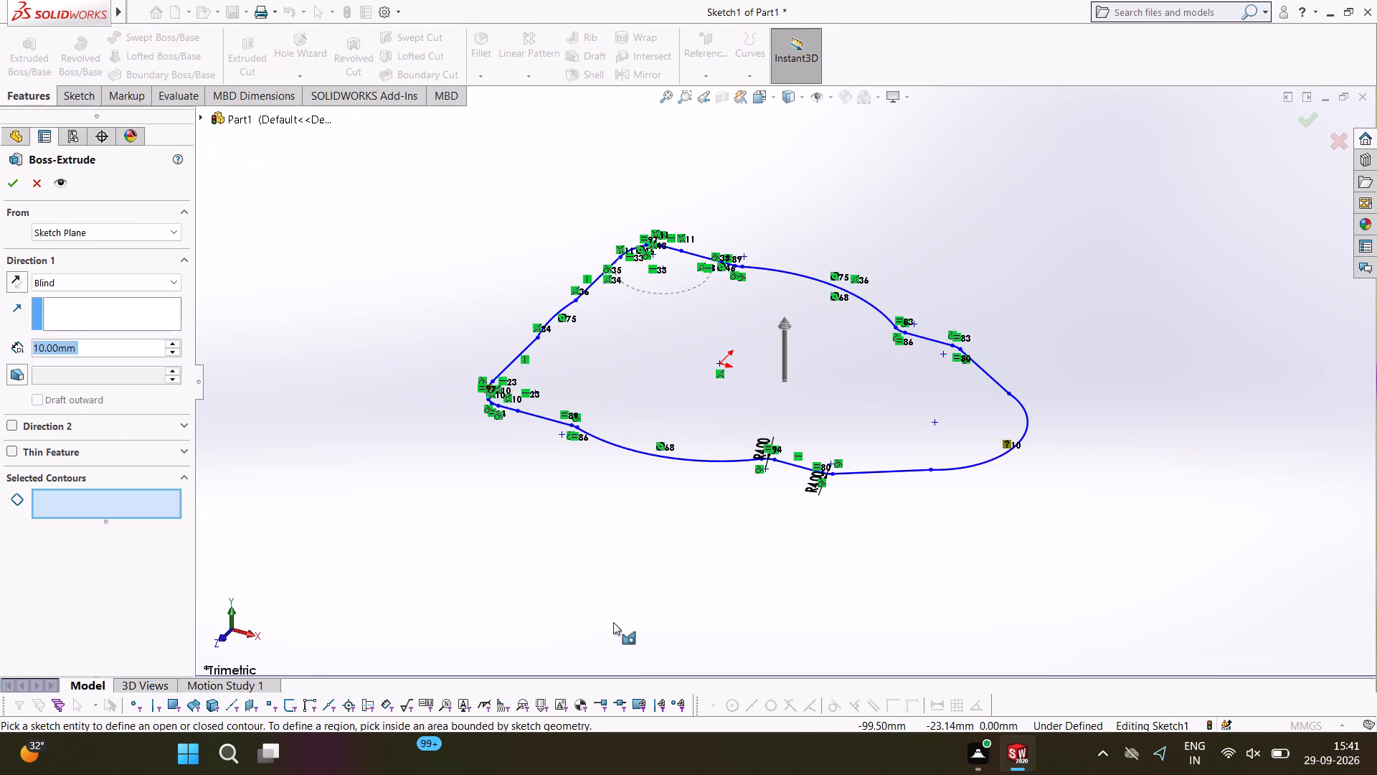
{"action": "left_click", "coordinate": [734, 334]}
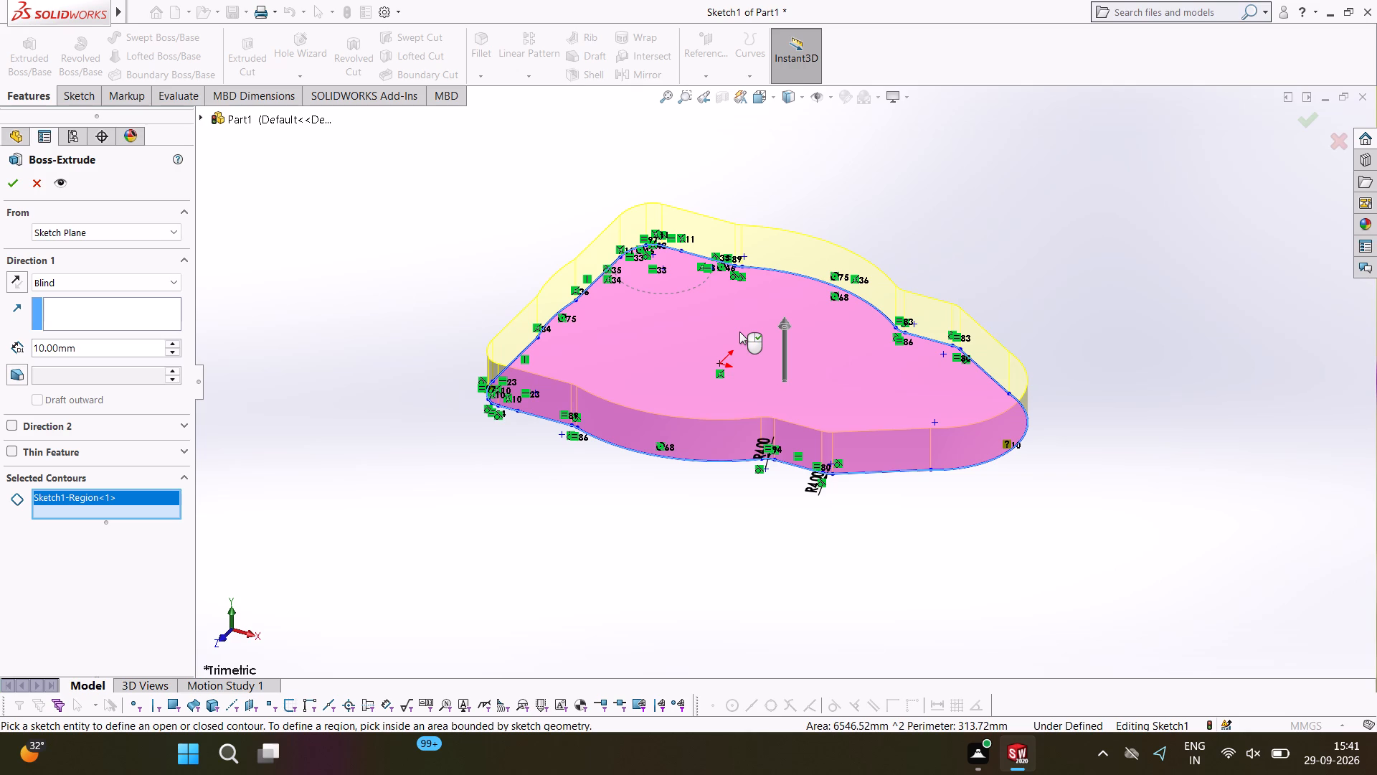
{"action": "left_click", "coordinate": [135, 344]}
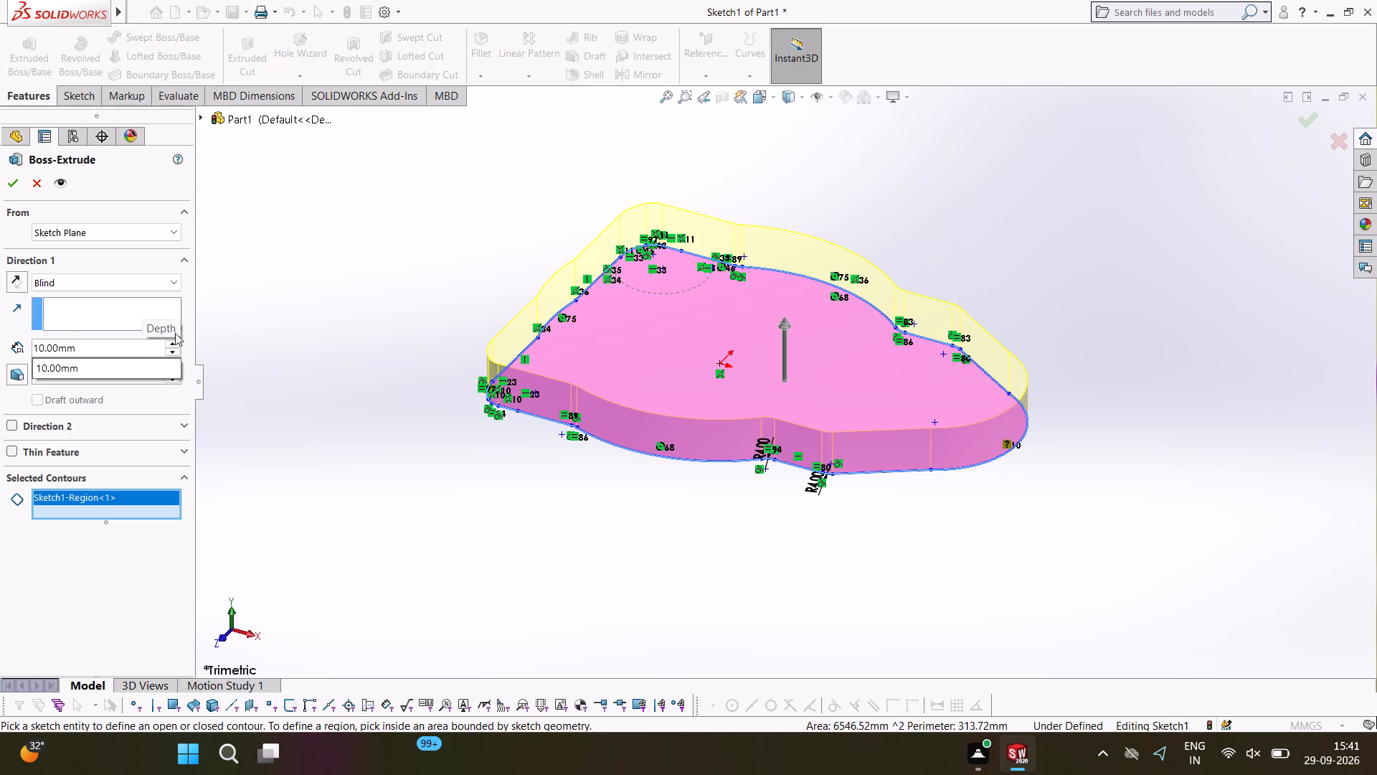
{"action": "key", "text": "period"}
{"action": "key", "text": "2"}
{"action": "key", "text": "5"}
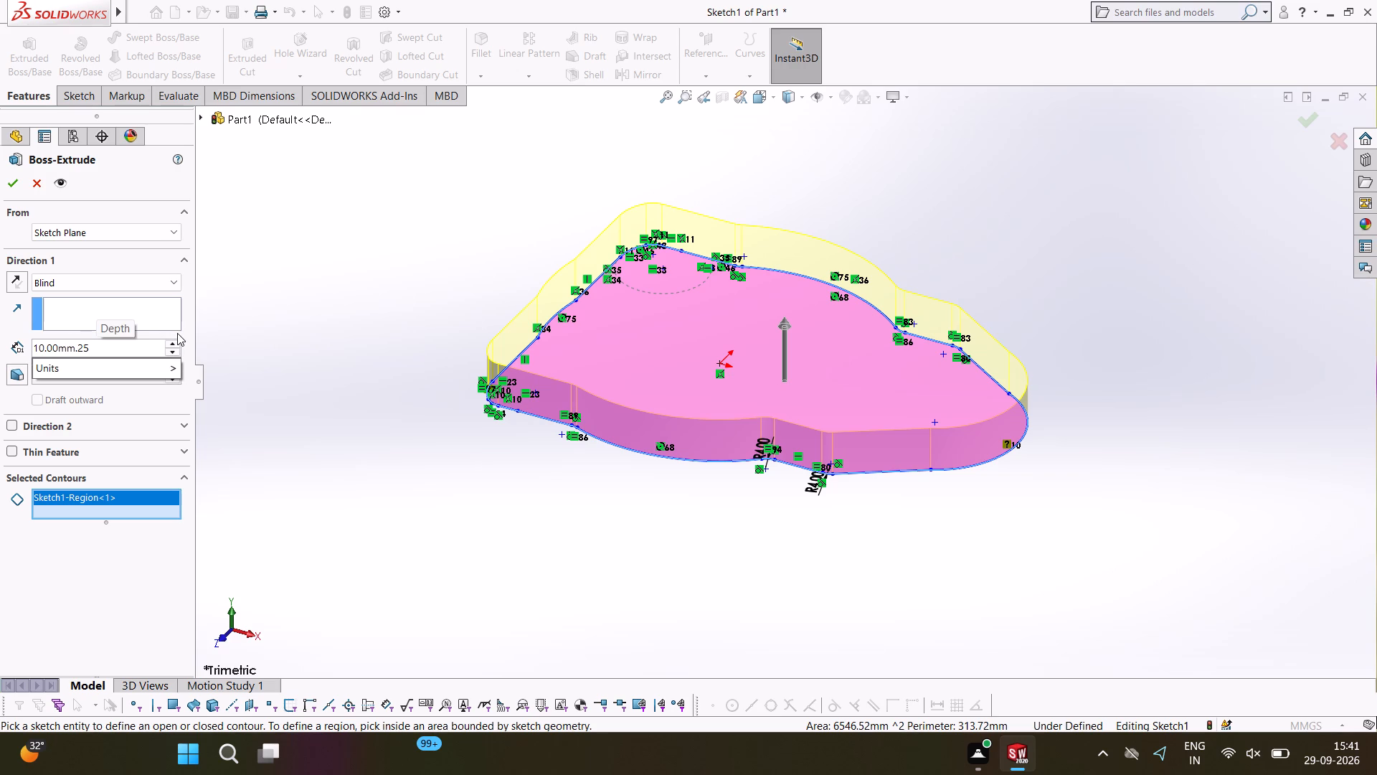
{"action": "key", "text": "BackSpace"}
{"action": "key", "text": "BackSpace"}
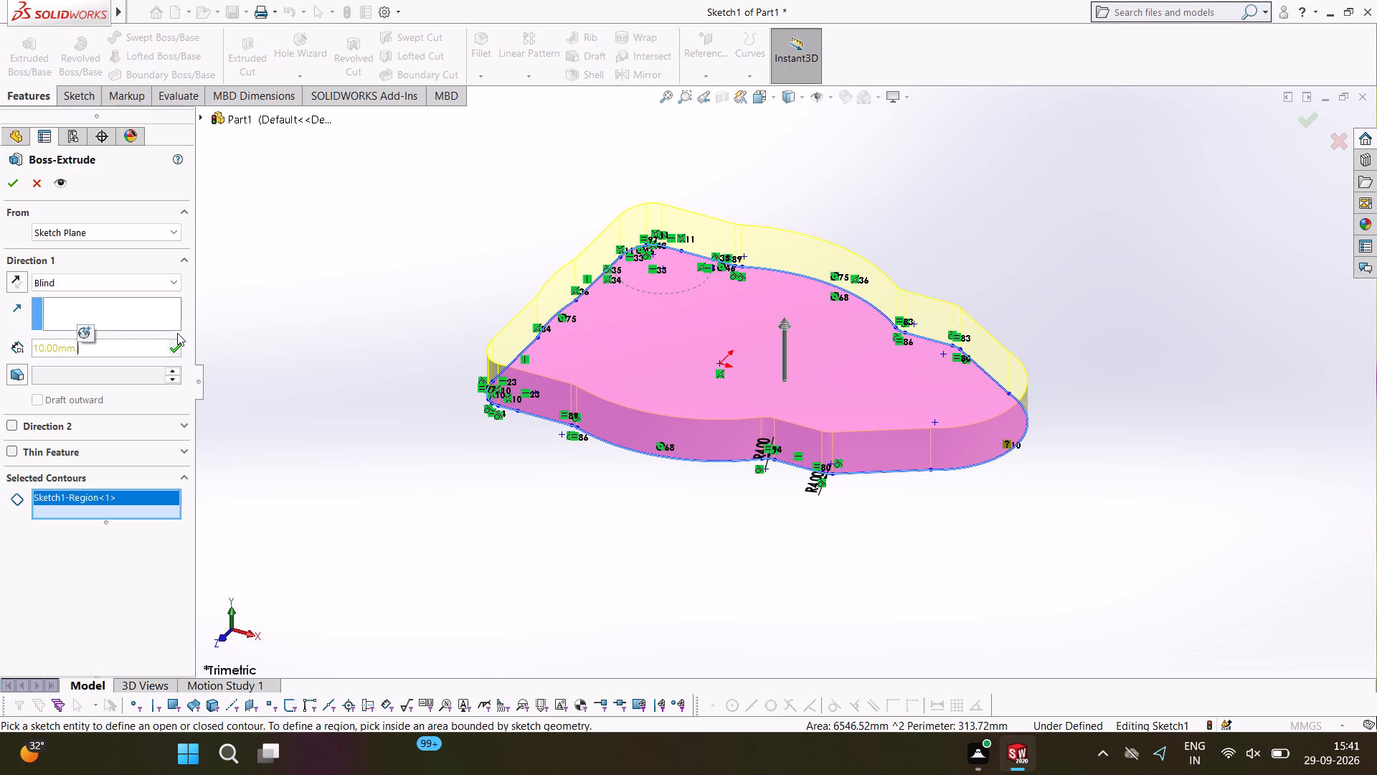
{"action": "key", "text": "plus"}
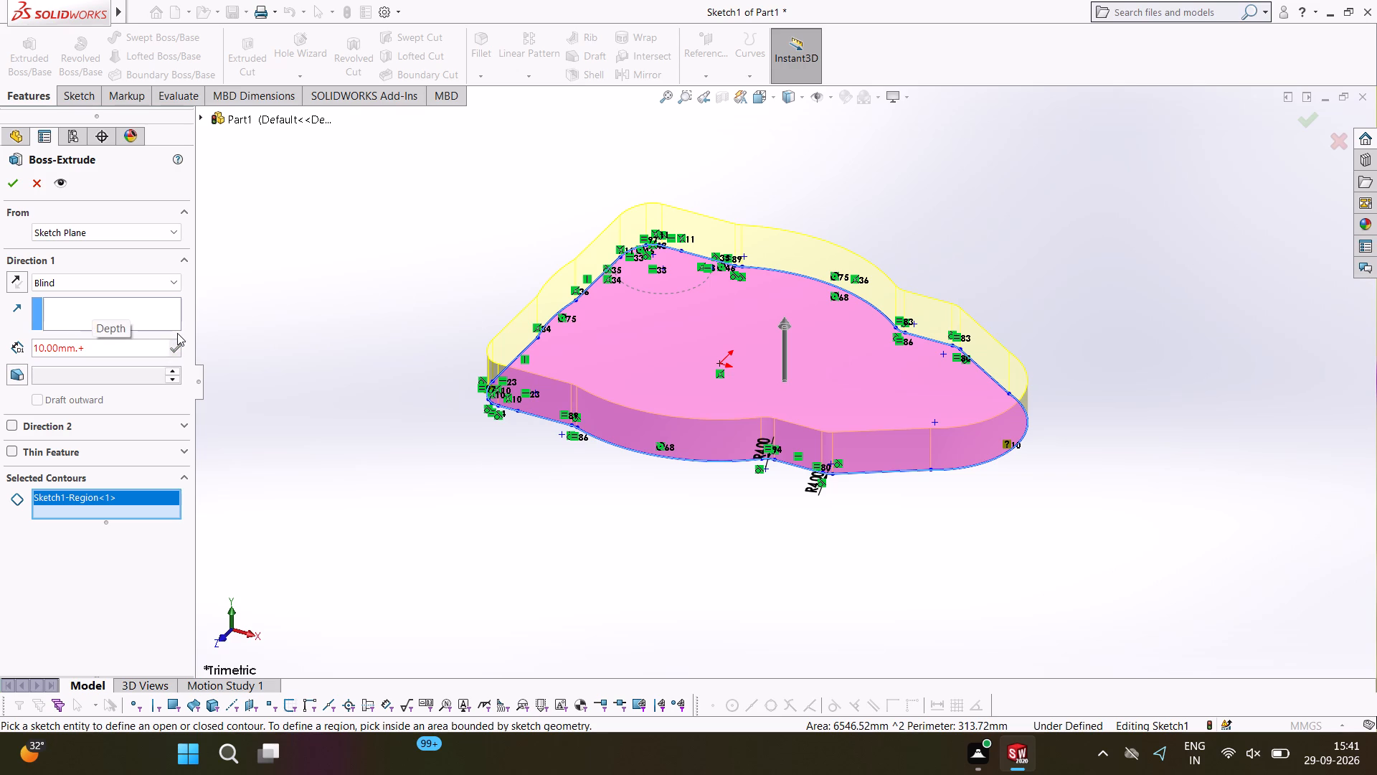
{"action": "type", "text": "2.5"}
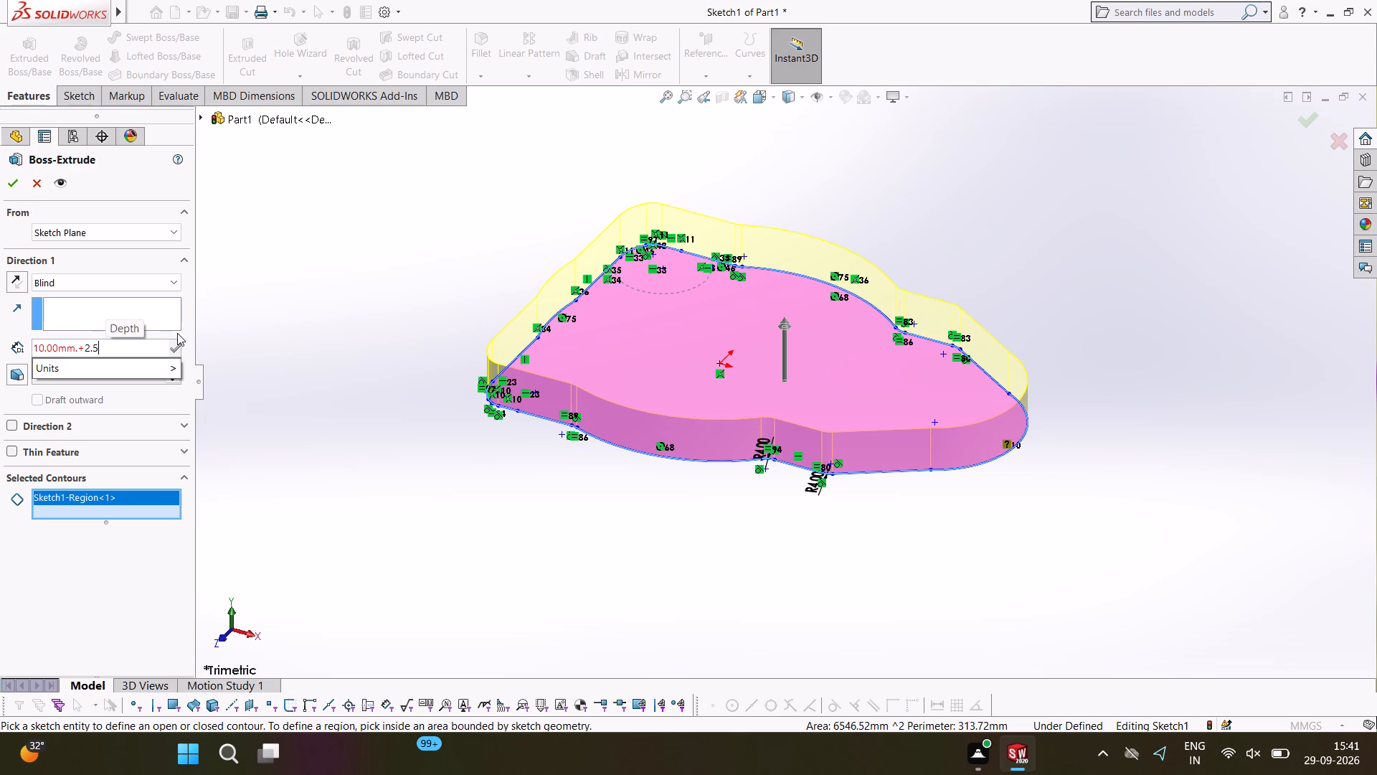
{"action": "key", "text": "Return"}
{"action": "key", "text": "BackSpace"}
{"action": "key", "text": "BackSpace"}
{"action": "key", "text": "BackSpace"}
{"action": "key", "text": "BackSpace"}
{"action": "key", "text": "BackSpace"}
{"action": "key", "text": "BackSpace"}
{"action": "key", "text": "BackSpace"}
{"action": "key", "text": "BackSpace"}
{"action": "key", "text": "BackSpace"}
{"action": "key", "text": "BackSpace"}
{"action": "key", "text": "BackSpace"}
{"action": "key", "text": "BackSpace"}
{"action": "key", "text": "BackSpace"}
{"action": "key", "text": "BackSpace"}
{"action": "key", "text": "BackSpace"}
{"action": "key", "text": "BackSpace"}
{"action": "key", "text": "BackSpace"}
{"action": "key", "text": "BackSpace"}
{"action": "key", "text": "BackSpace"}
{"action": "key", "text": "BackSpace"}
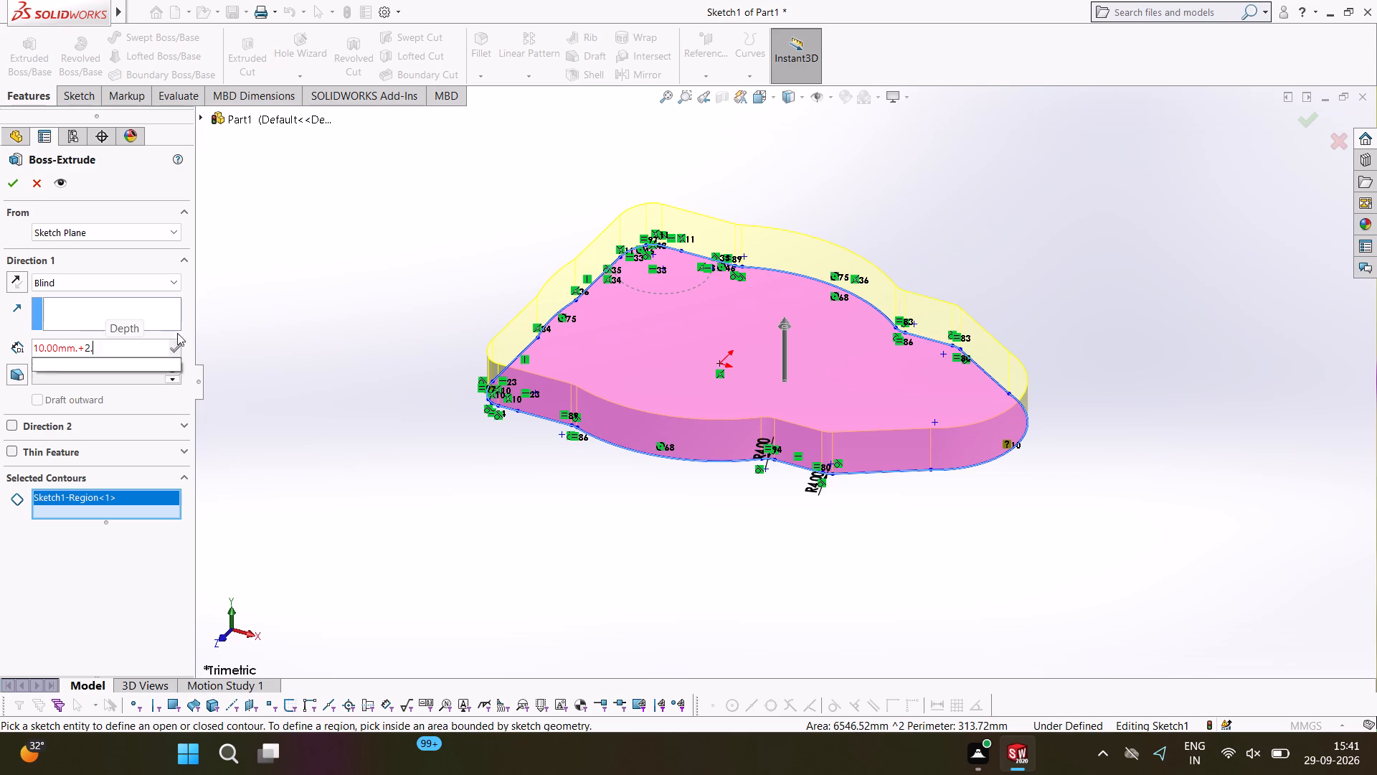
{"action": "key", "text": "BackSpace"}
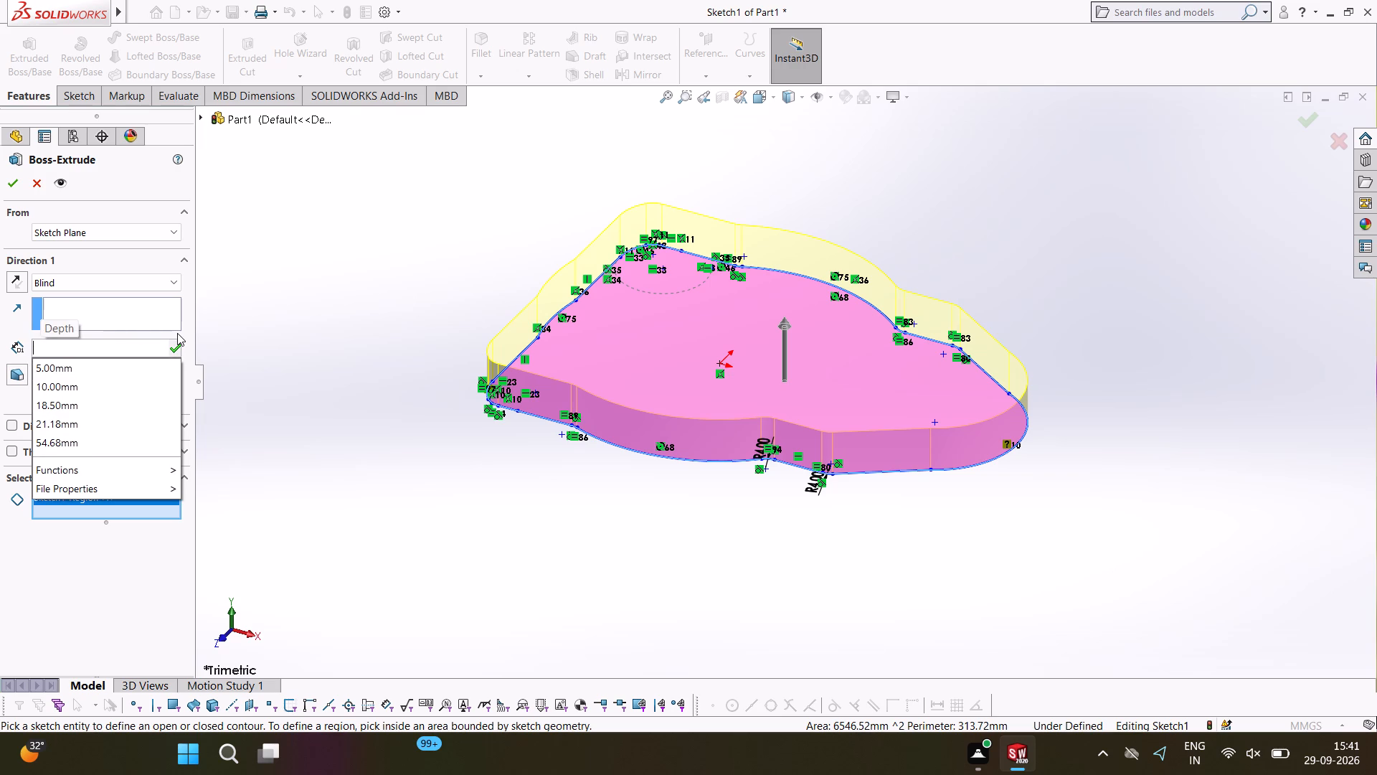
{"action": "type", "text": "10.25"}
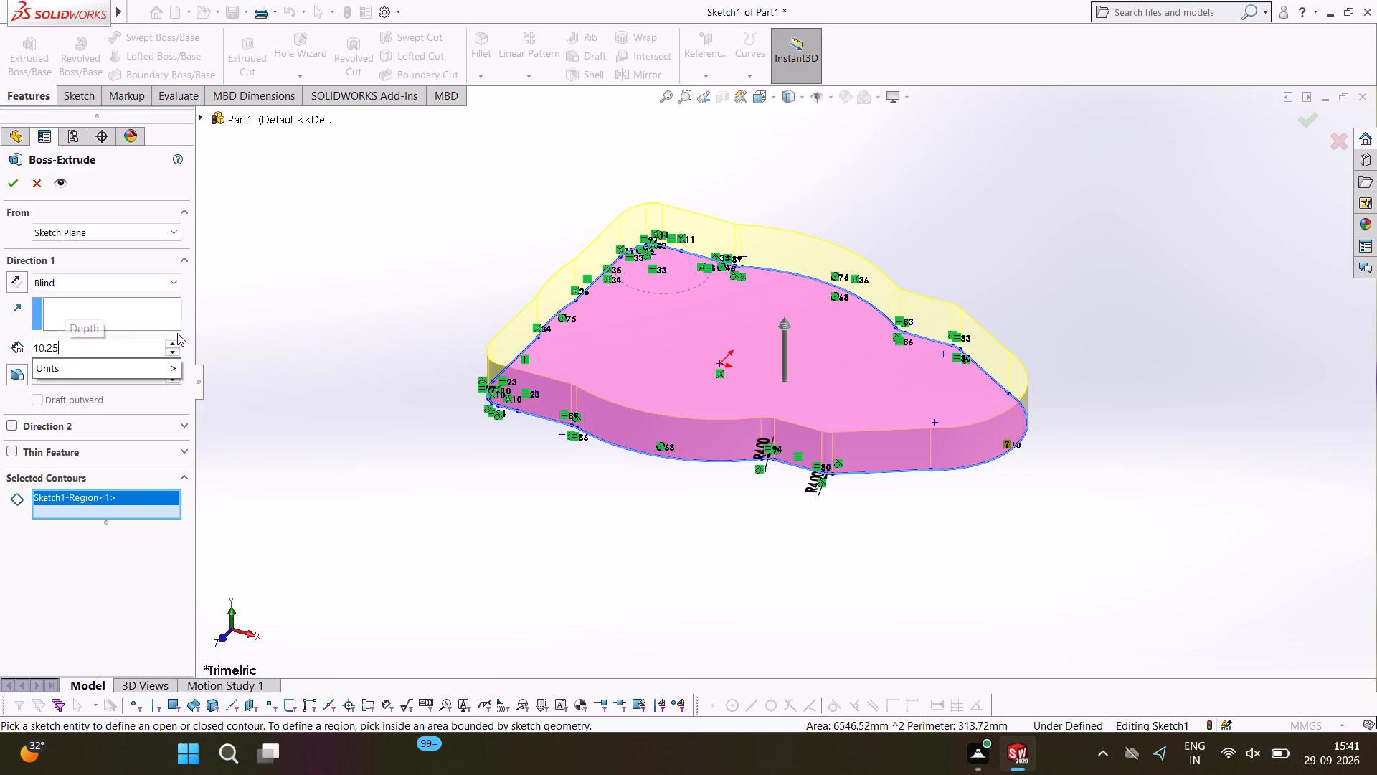
{"action": "key", "text": "Return"}
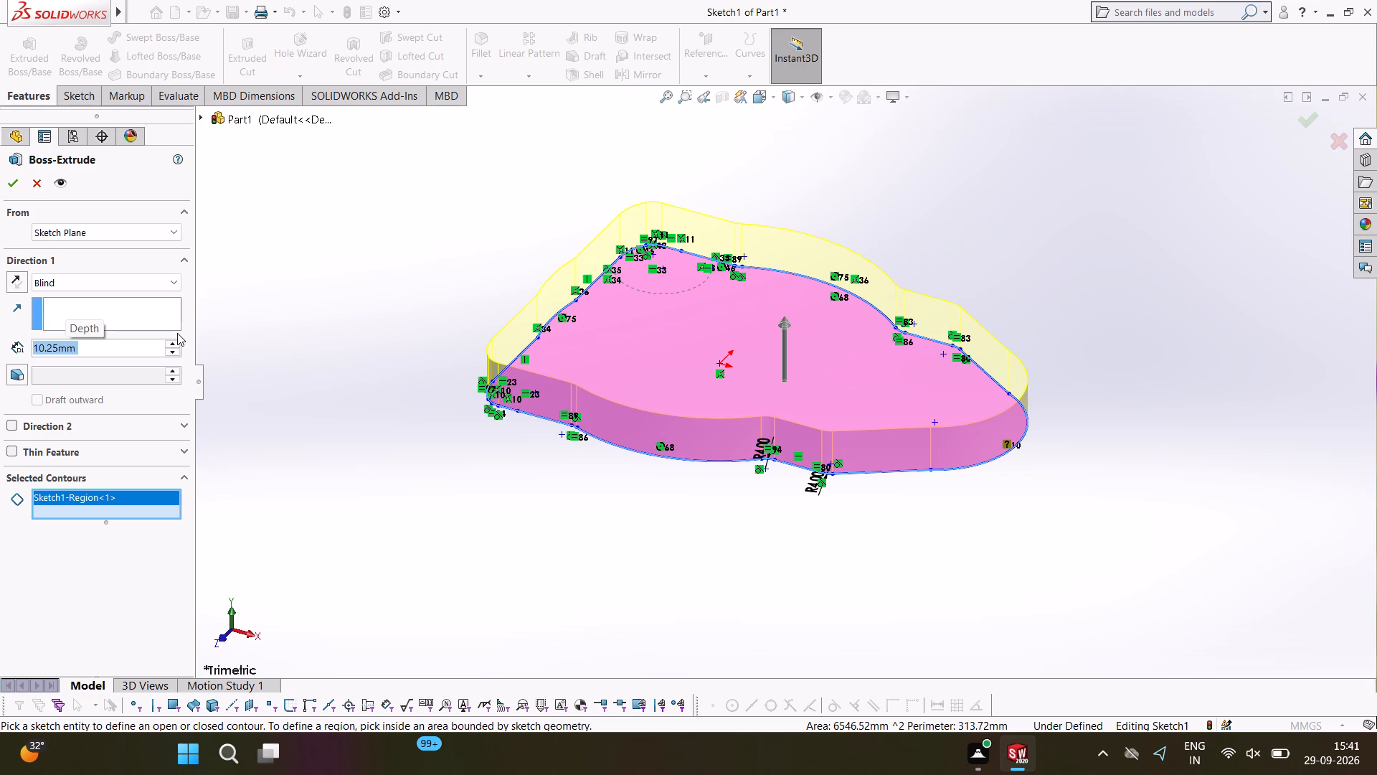
{"action": "left_click", "coordinate": [11, 187]}
{"action": "left_click", "coordinate": [782, 197]}
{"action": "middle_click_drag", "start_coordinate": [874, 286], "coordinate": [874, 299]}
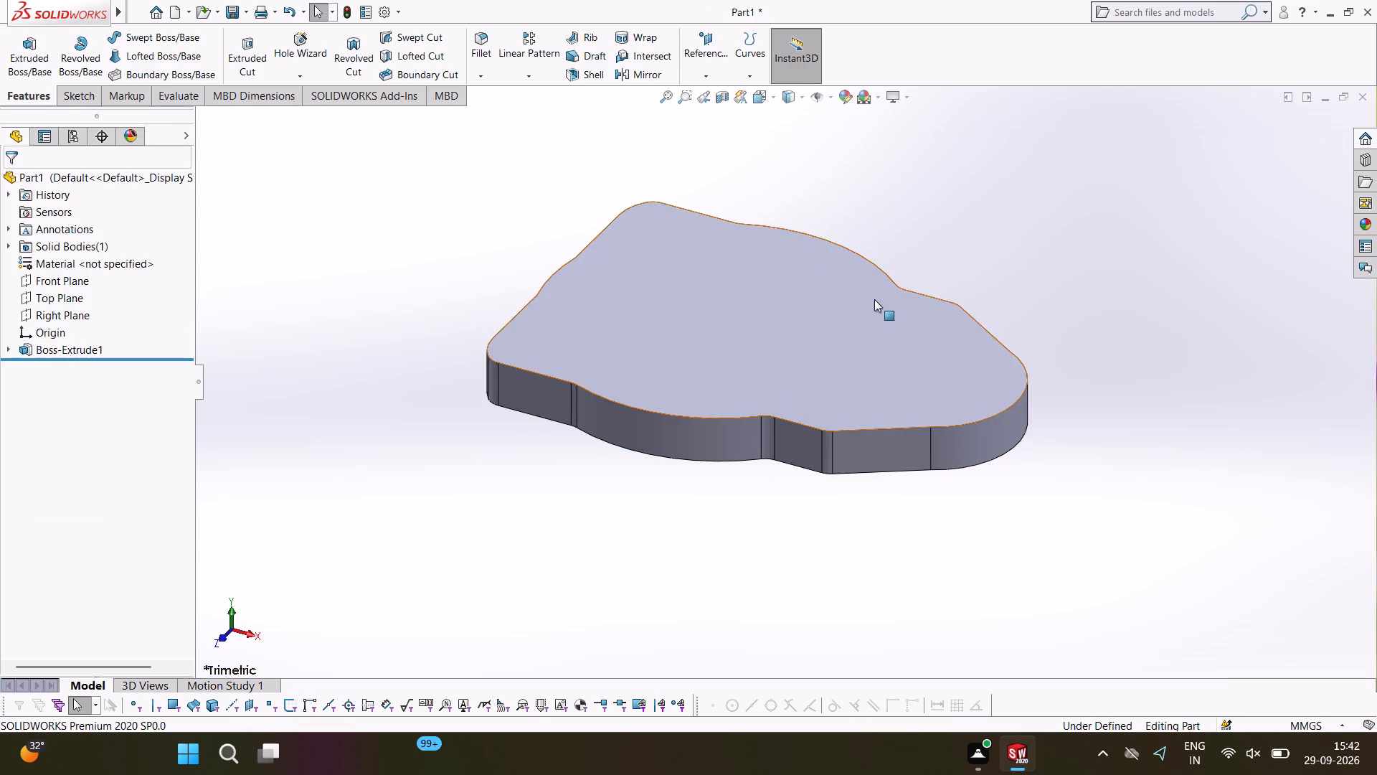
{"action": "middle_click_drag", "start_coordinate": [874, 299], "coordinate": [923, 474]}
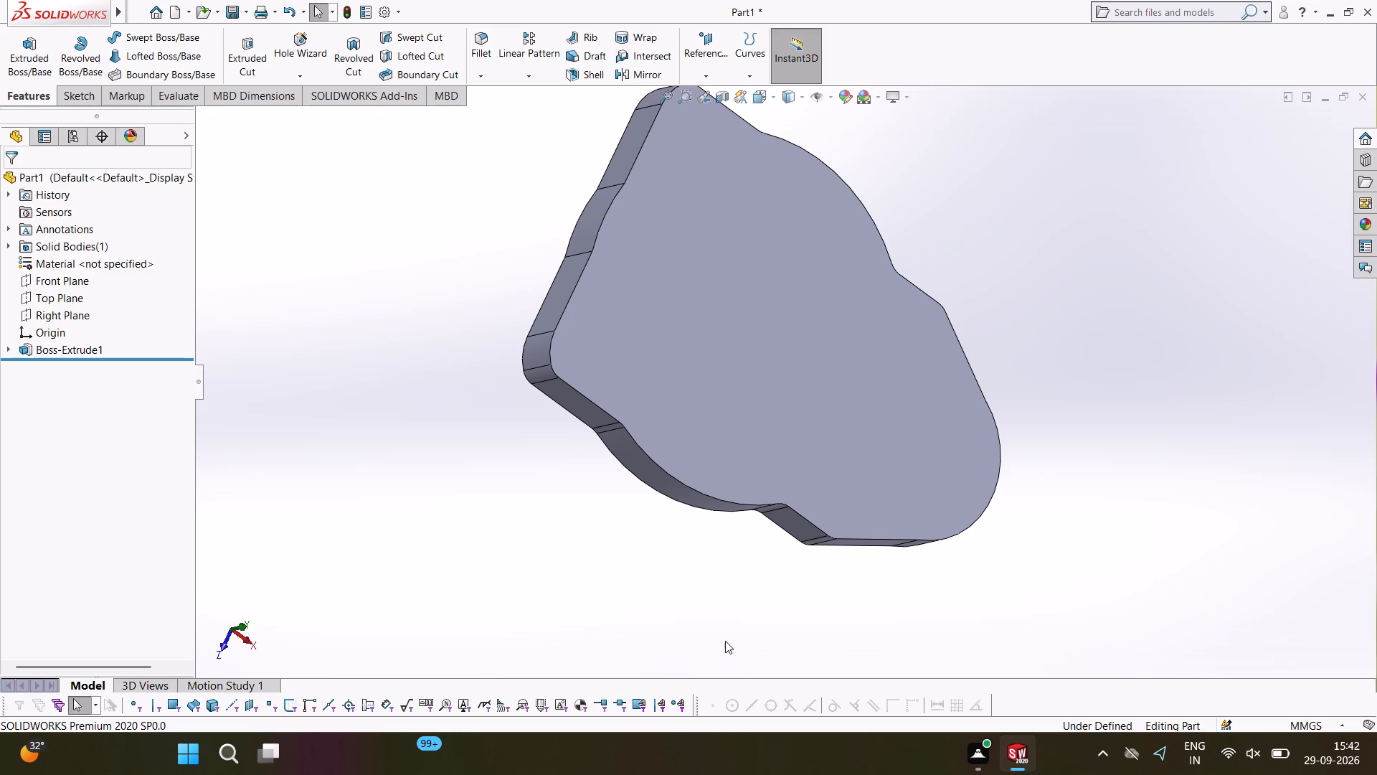
Start a boss sketch on the plate's upper face and draw a circle centred on the origin with a 41 mm radius (82/2).
{"action": "middle_click_drag", "start_coordinate": [1219, 423], "coordinate": [1200, 132]}
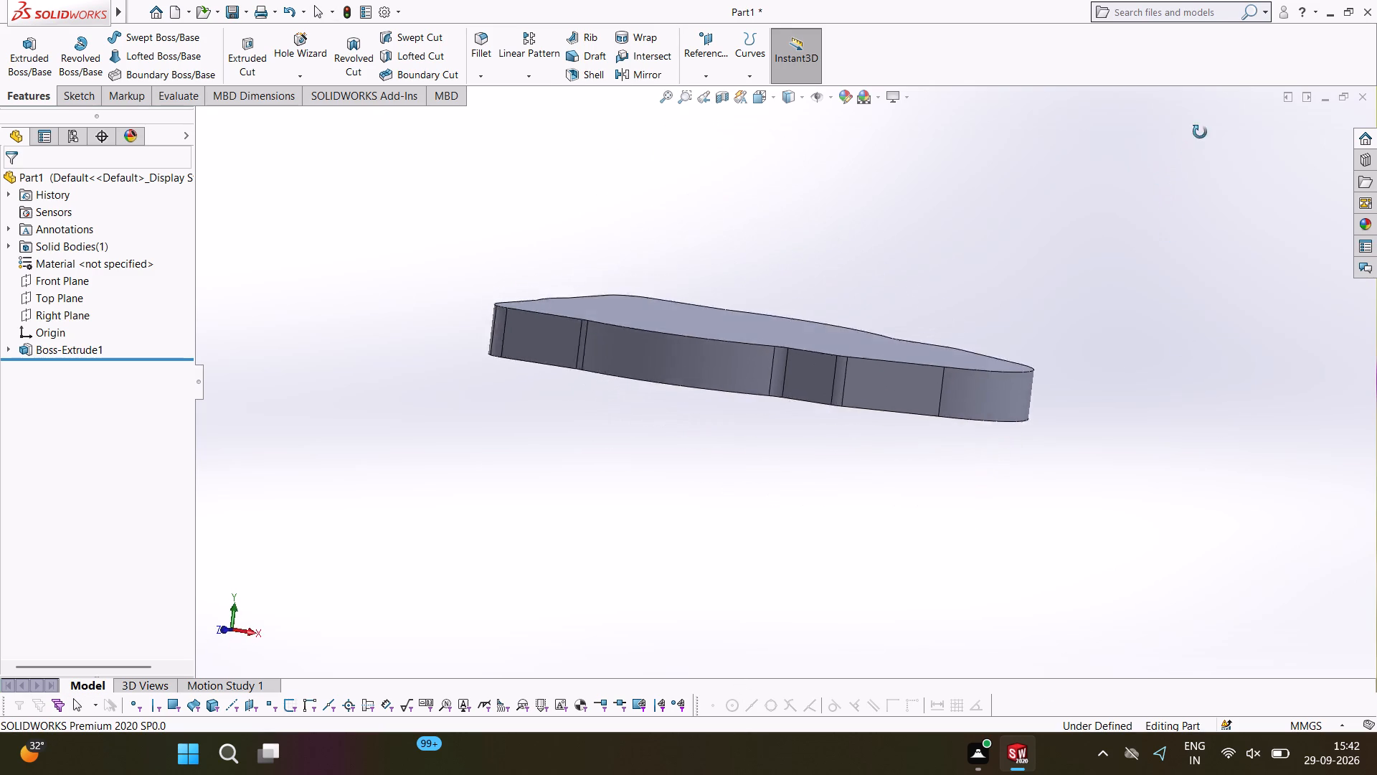
{"action": "middle_click_drag", "start_coordinate": [1200, 132], "coordinate": [1237, 502]}
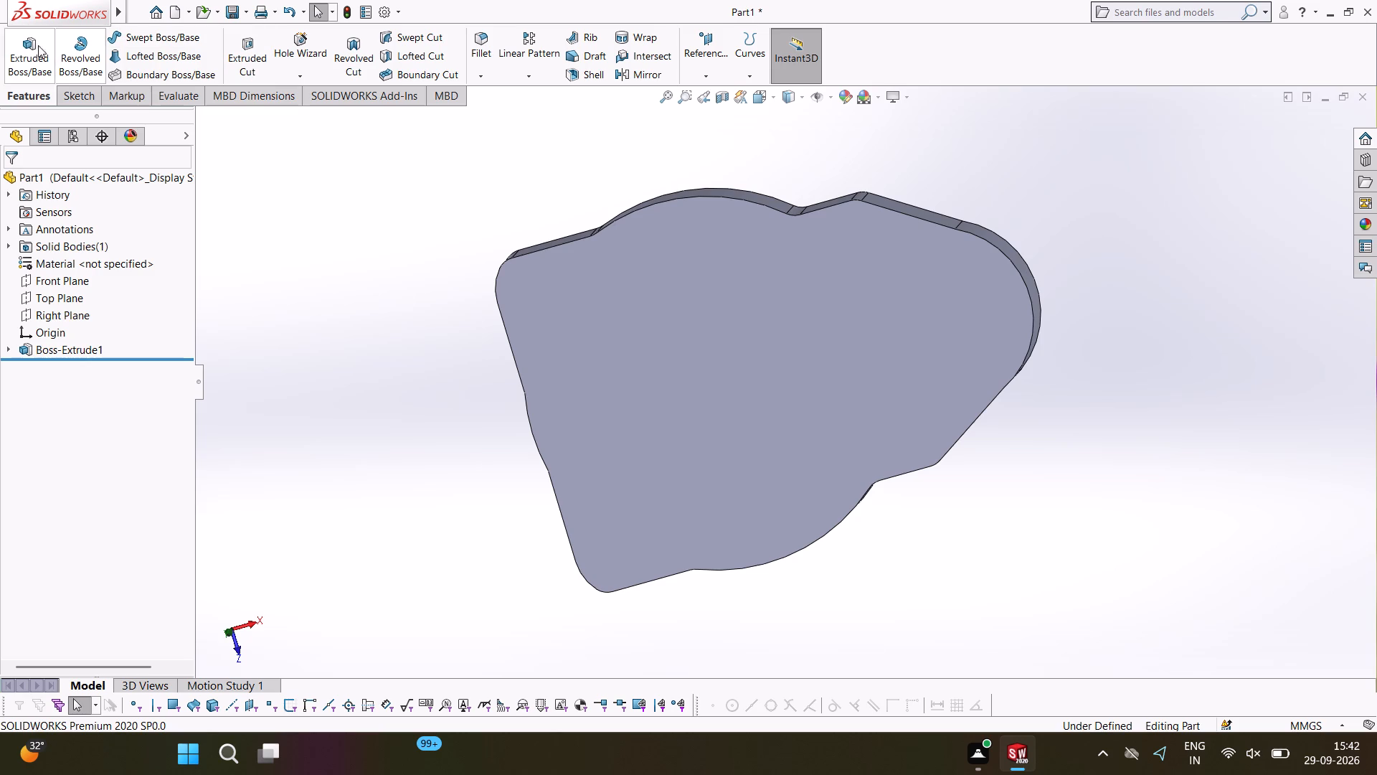
{"action": "left_click", "coordinate": [6, 42]}
{"action": "left_click", "coordinate": [701, 403]}
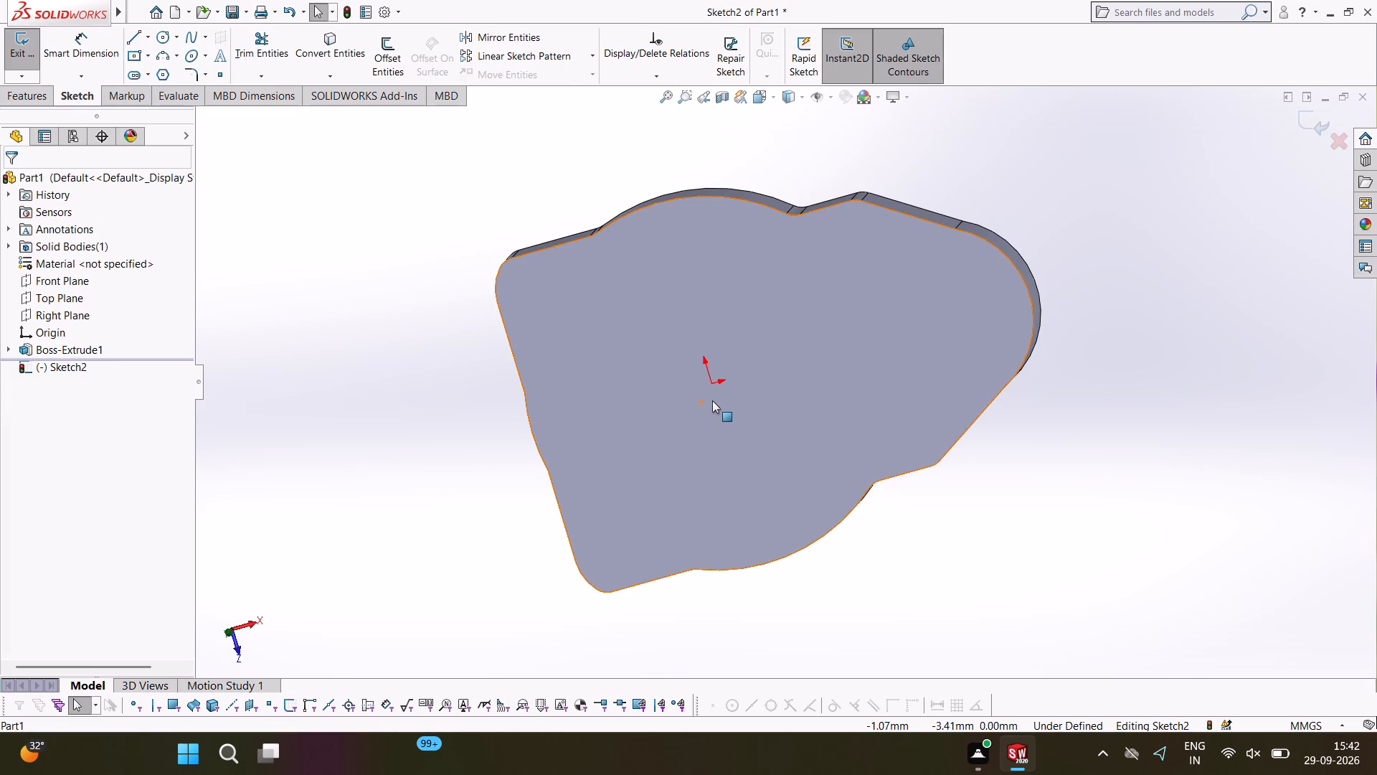
{"action": "key", "text": "space"}
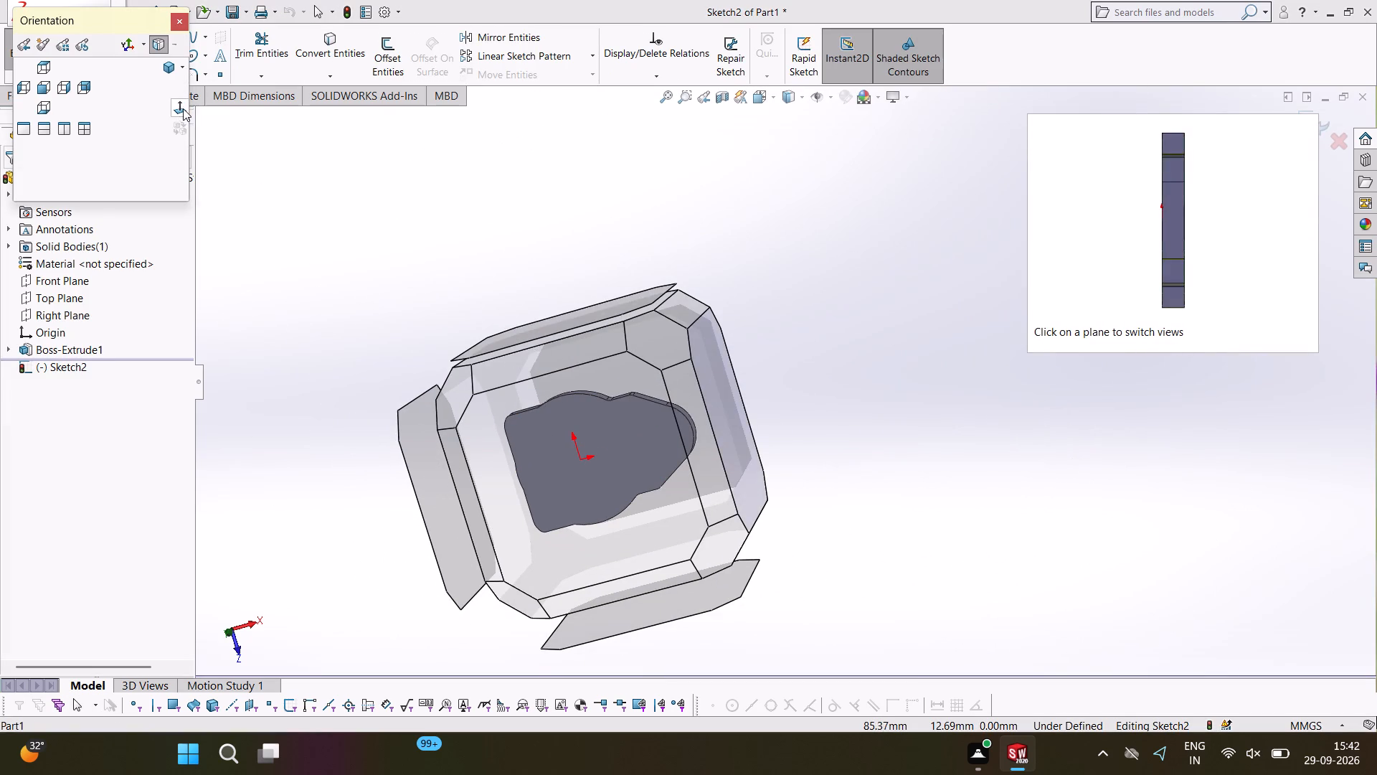
{"action": "left_click", "coordinate": [183, 108]}
{"action": "left_click", "coordinate": [158, 38]}
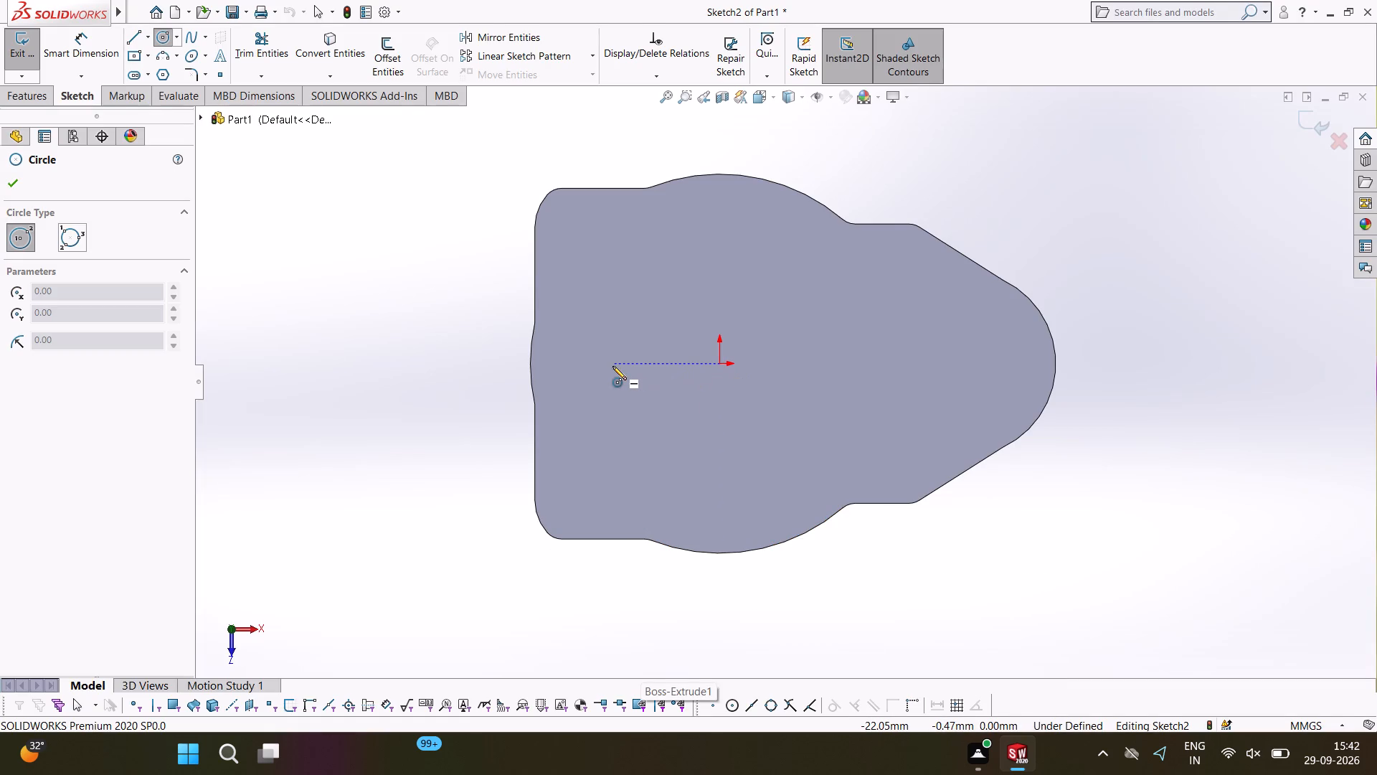
{"action": "left_click", "coordinate": [718, 361]}
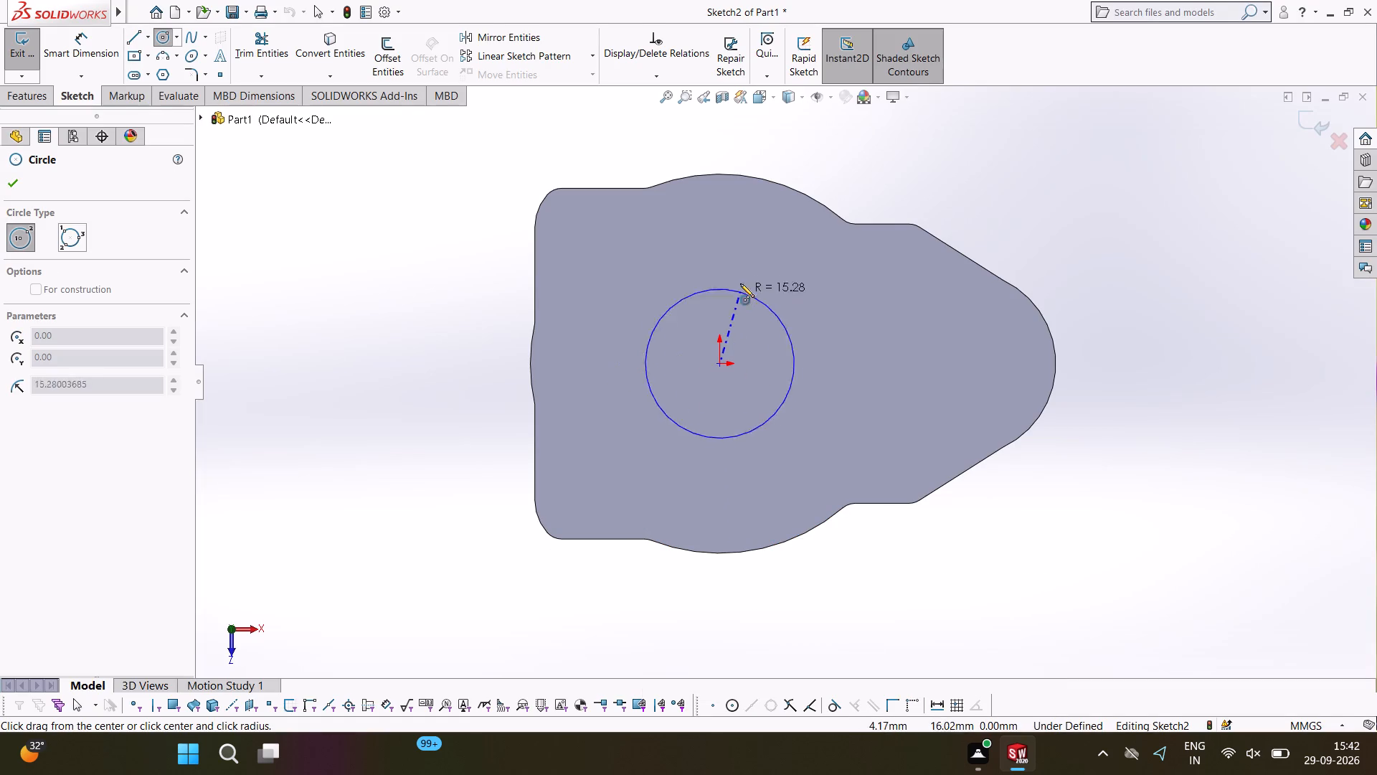
{"action": "left_click", "coordinate": [717, 240]}
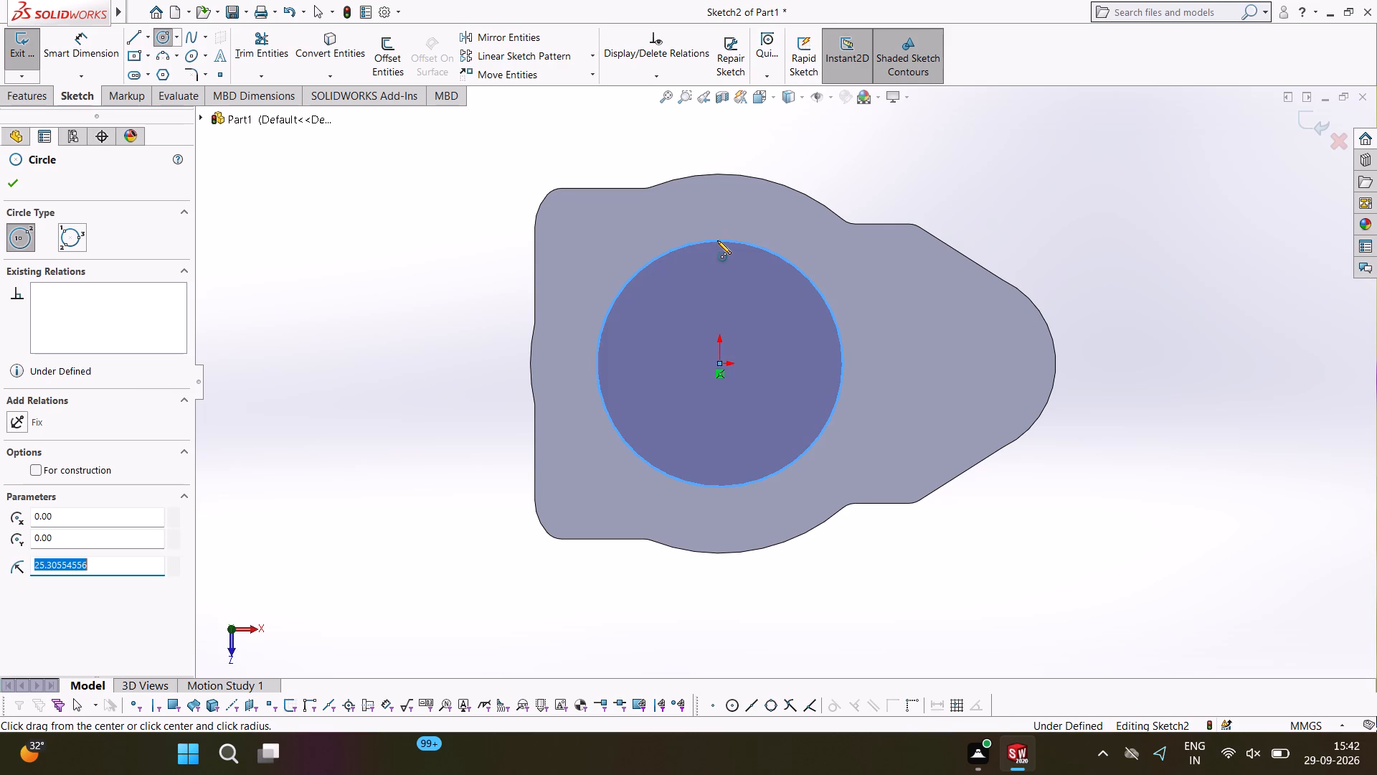
{"action": "type", "text": "82/2"}
{"action": "key", "text": "Return"}
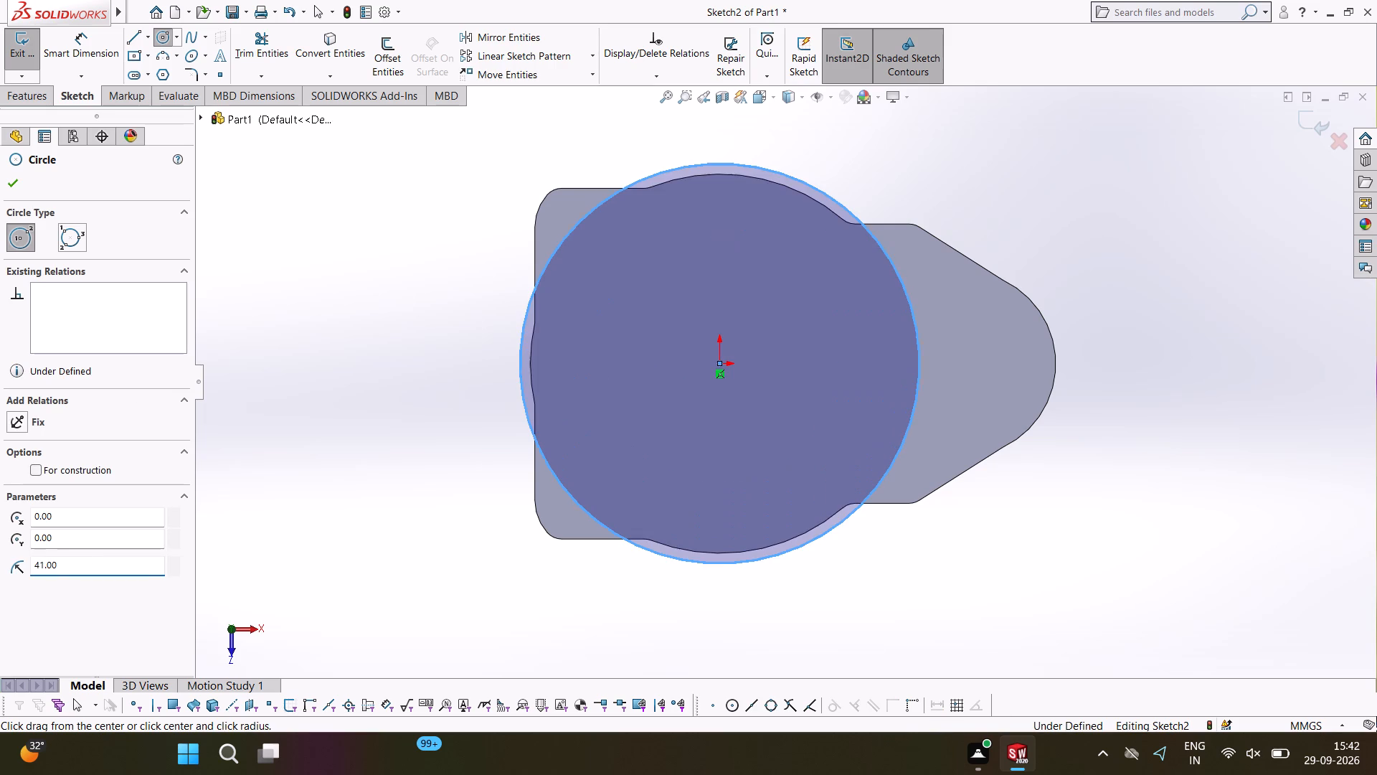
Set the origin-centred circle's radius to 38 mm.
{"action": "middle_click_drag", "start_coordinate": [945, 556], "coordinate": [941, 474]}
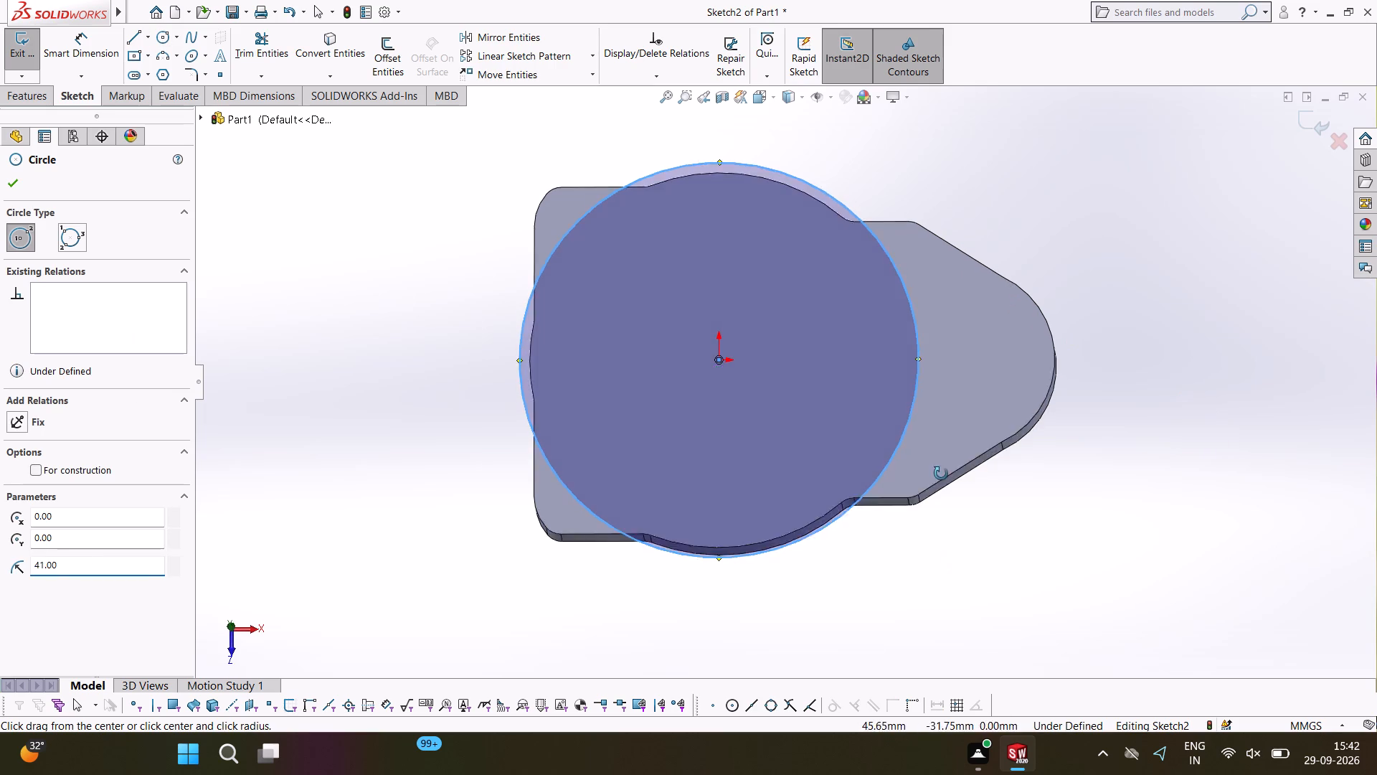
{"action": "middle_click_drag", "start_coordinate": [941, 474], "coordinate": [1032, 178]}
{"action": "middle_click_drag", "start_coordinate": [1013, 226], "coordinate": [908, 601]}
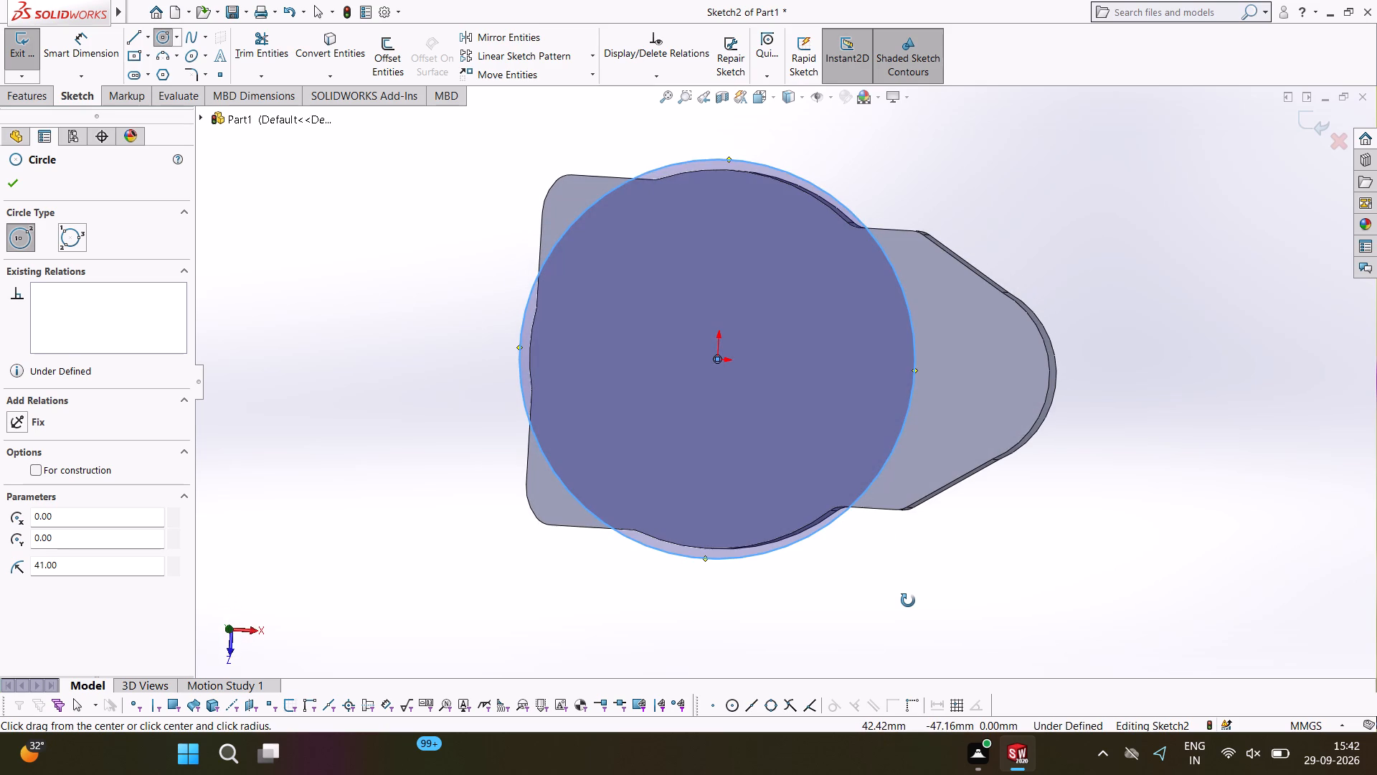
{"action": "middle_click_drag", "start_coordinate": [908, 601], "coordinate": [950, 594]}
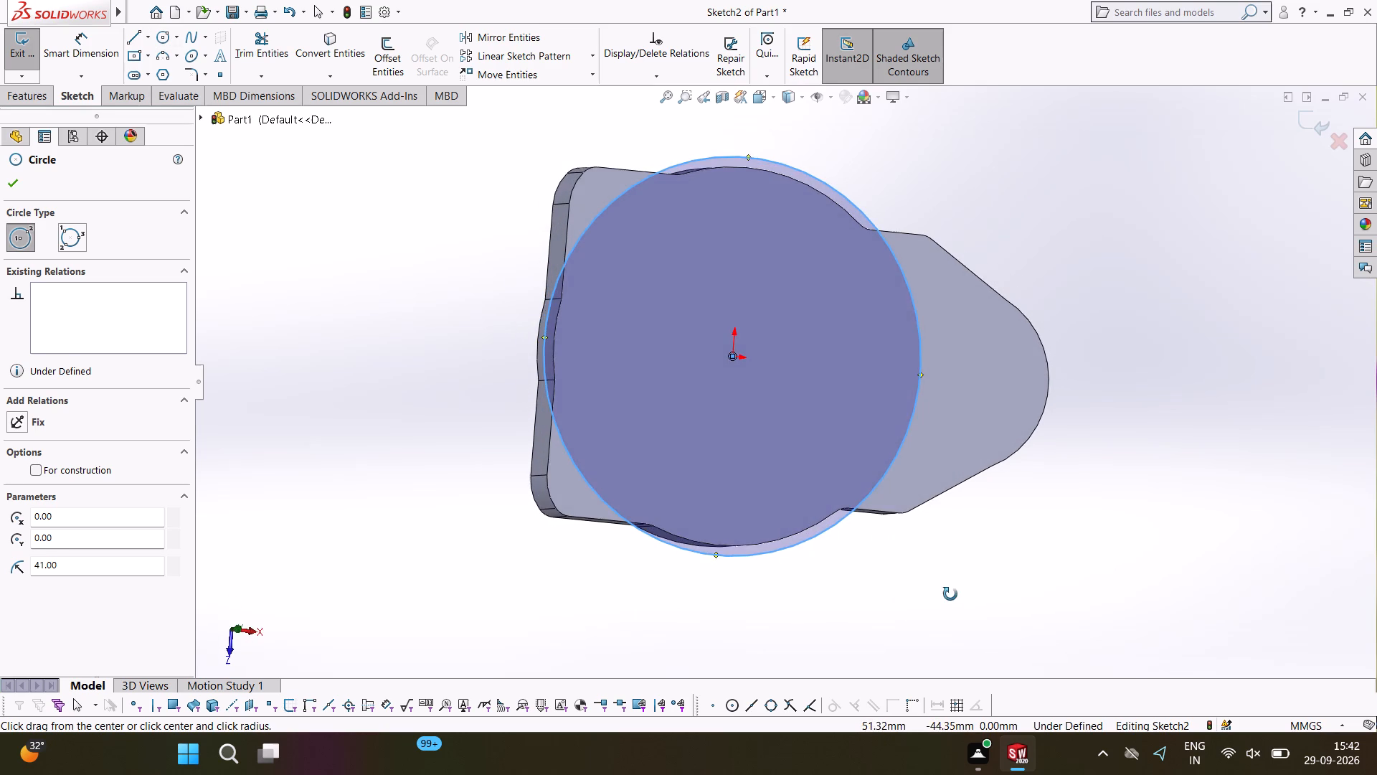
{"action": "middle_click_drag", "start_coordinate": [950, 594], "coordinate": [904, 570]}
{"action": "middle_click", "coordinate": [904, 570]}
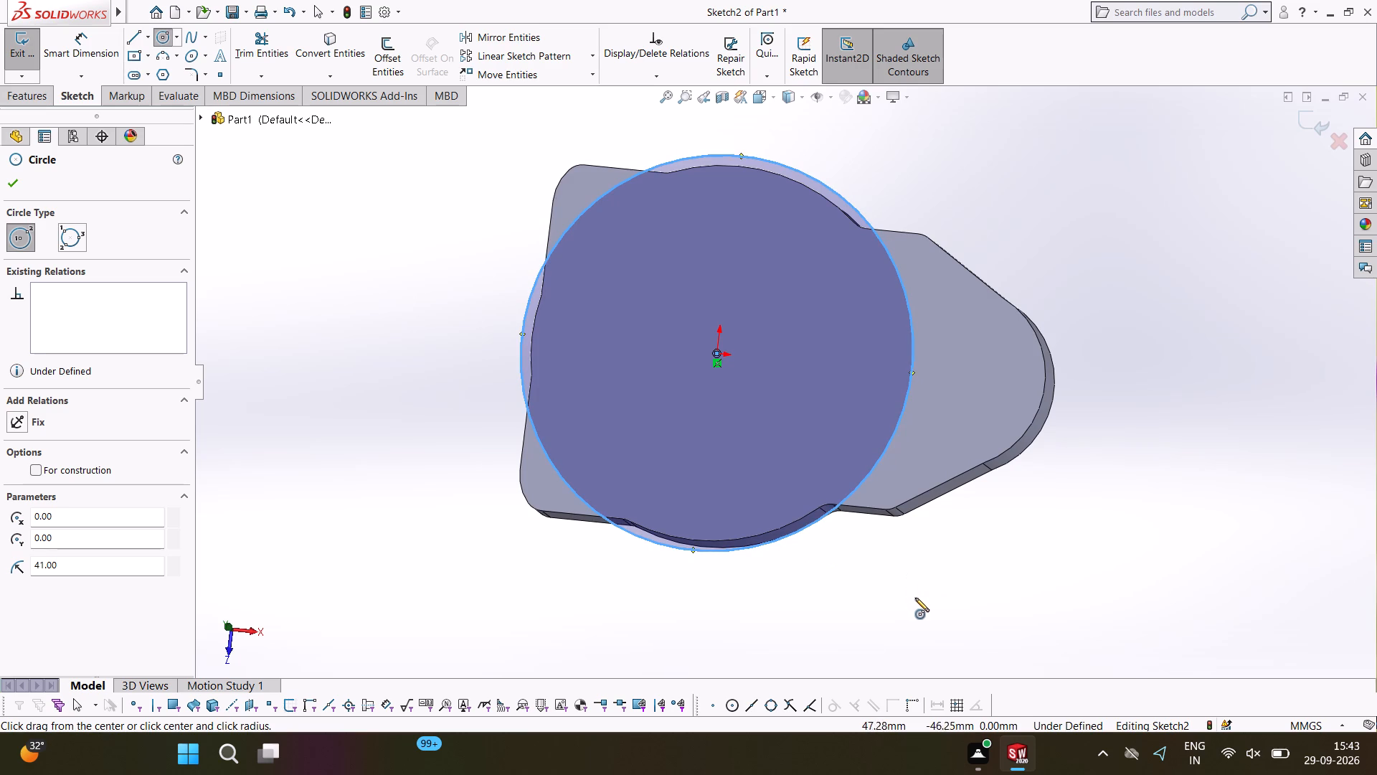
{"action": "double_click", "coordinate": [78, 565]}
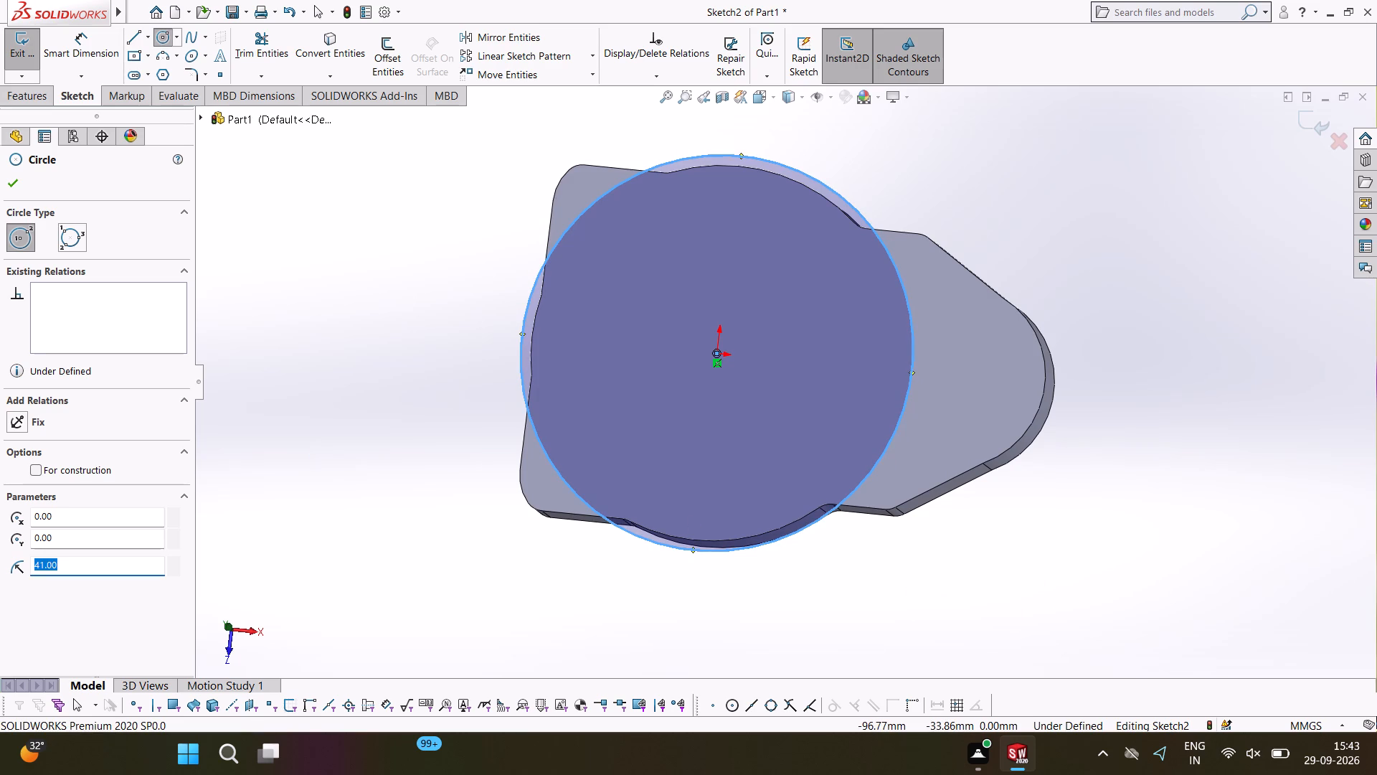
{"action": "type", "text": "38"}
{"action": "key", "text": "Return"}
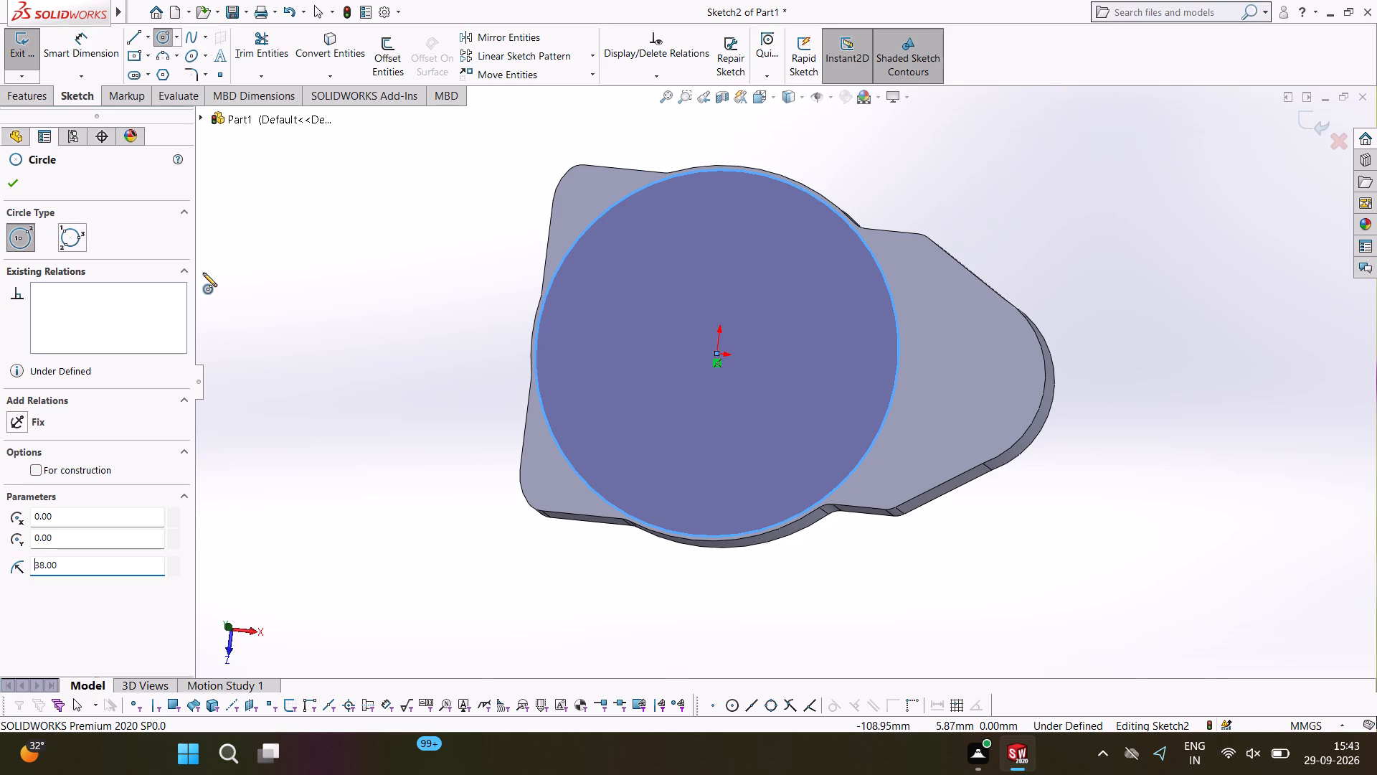
Set the origin-centred circle's radius to 35 mm and finish the circle.
{"action": "middle_click_drag", "start_coordinate": [203, 273], "coordinate": [228, 303]}
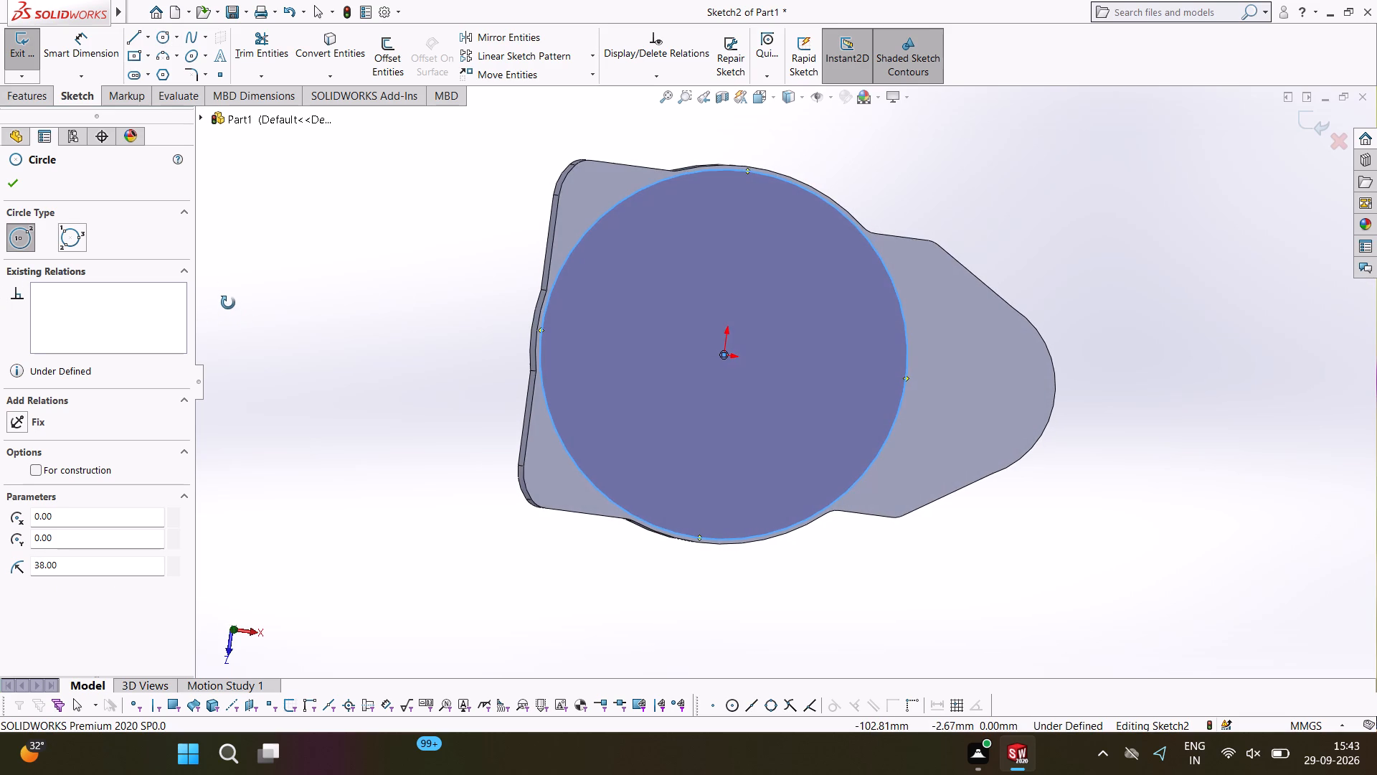
{"action": "middle_click_drag", "start_coordinate": [228, 303], "coordinate": [222, 300]}
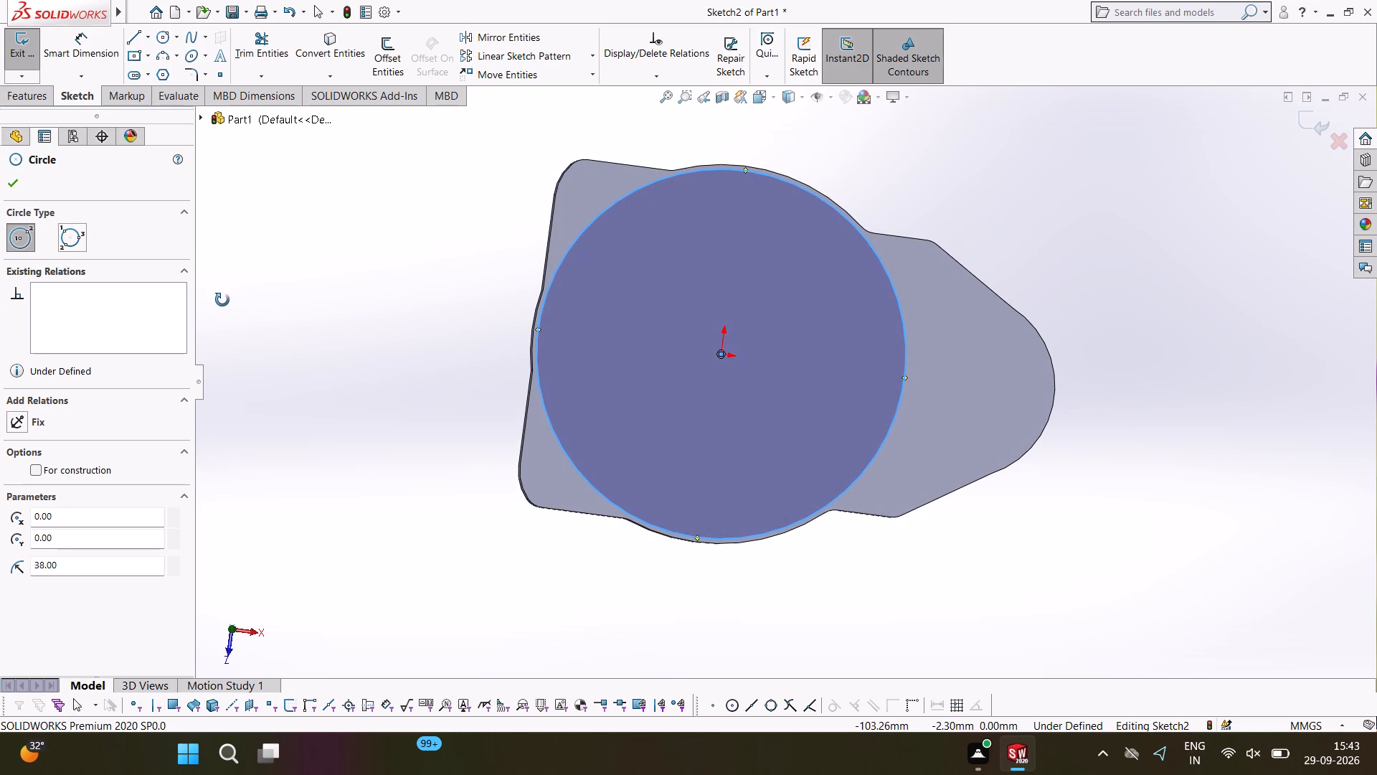
{"action": "middle_click_drag", "start_coordinate": [222, 300], "coordinate": [212, 332]}
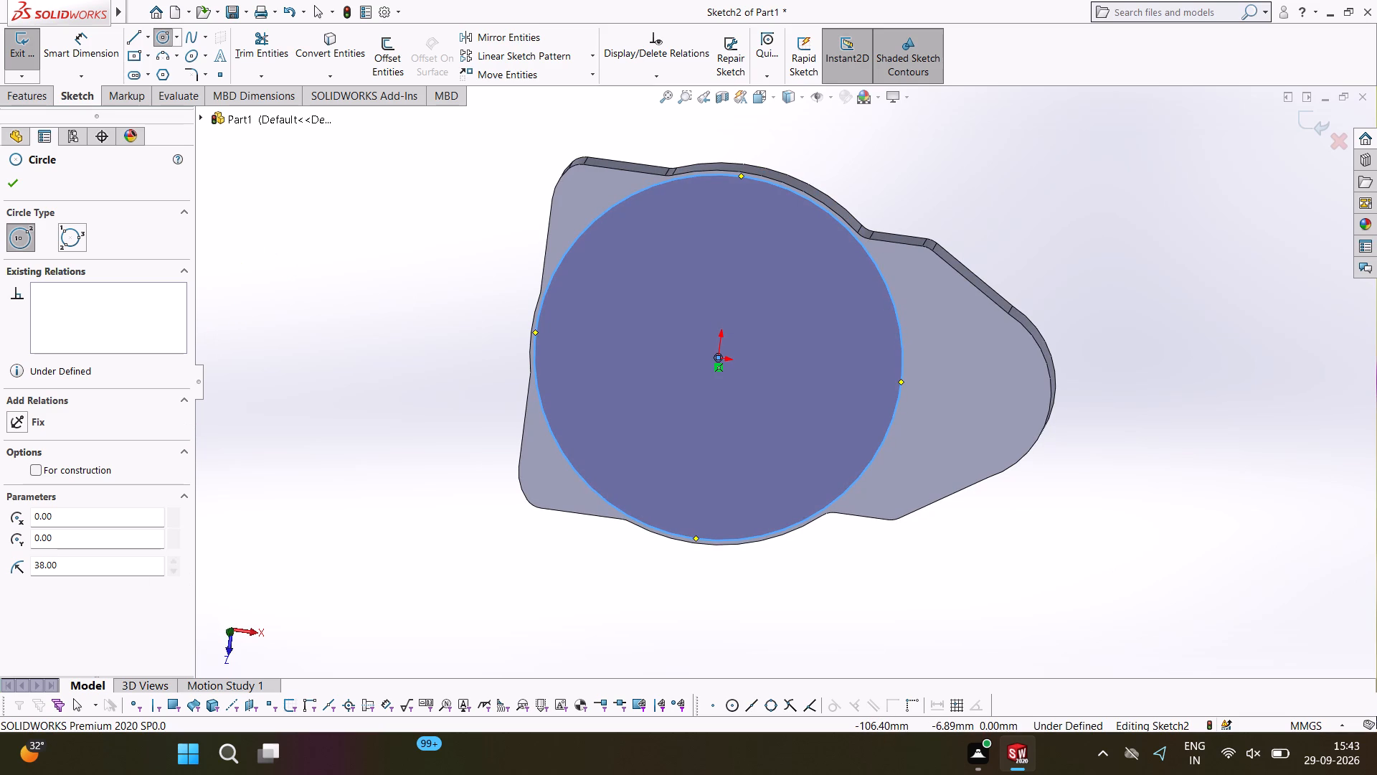
{"action": "double_click", "coordinate": [124, 572]}
{"action": "type", "text": "35"}
{"action": "key", "text": "Return"}
{"action": "middle_click_drag", "start_coordinate": [1114, 484], "coordinate": [1115, 425]}
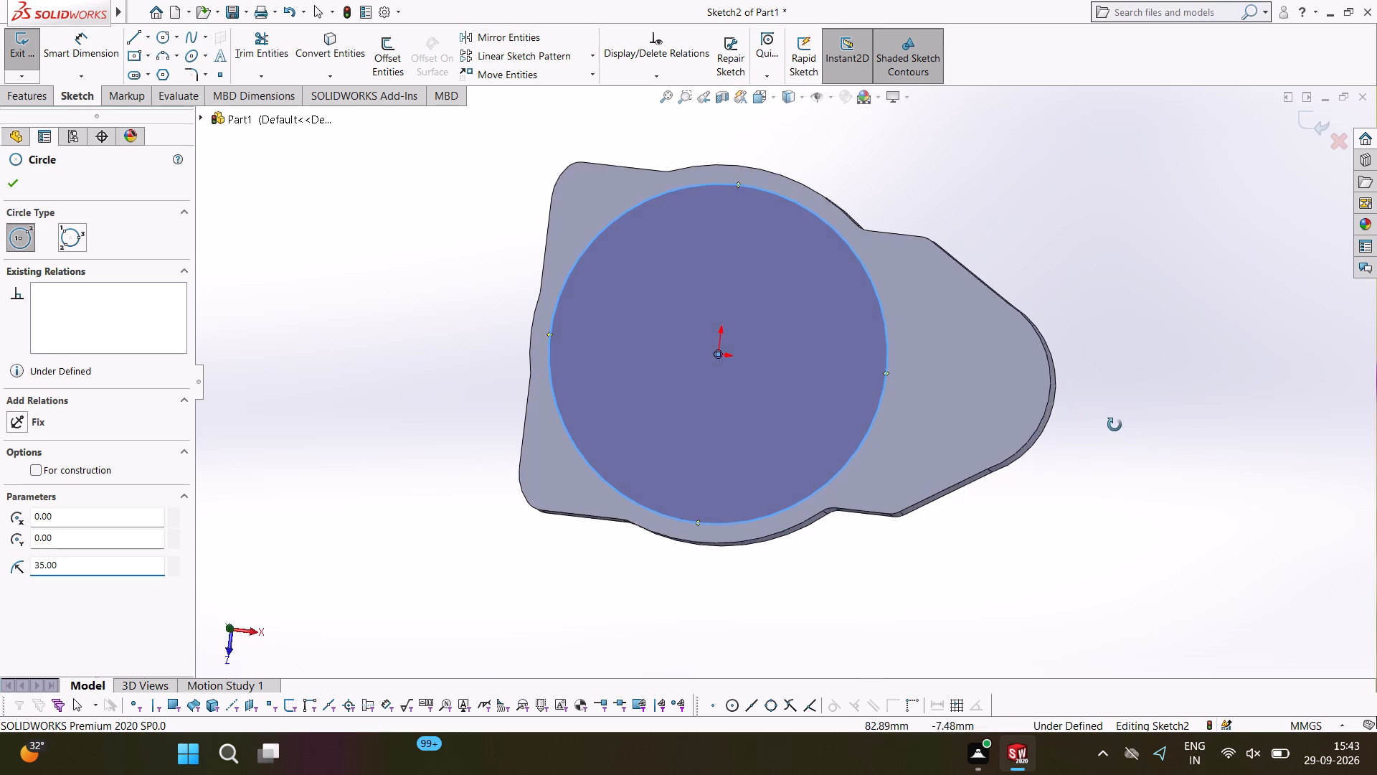
{"action": "middle_click_drag", "start_coordinate": [1115, 425], "coordinate": [1110, 257]}
{"action": "left_click", "coordinate": [15, 184]}
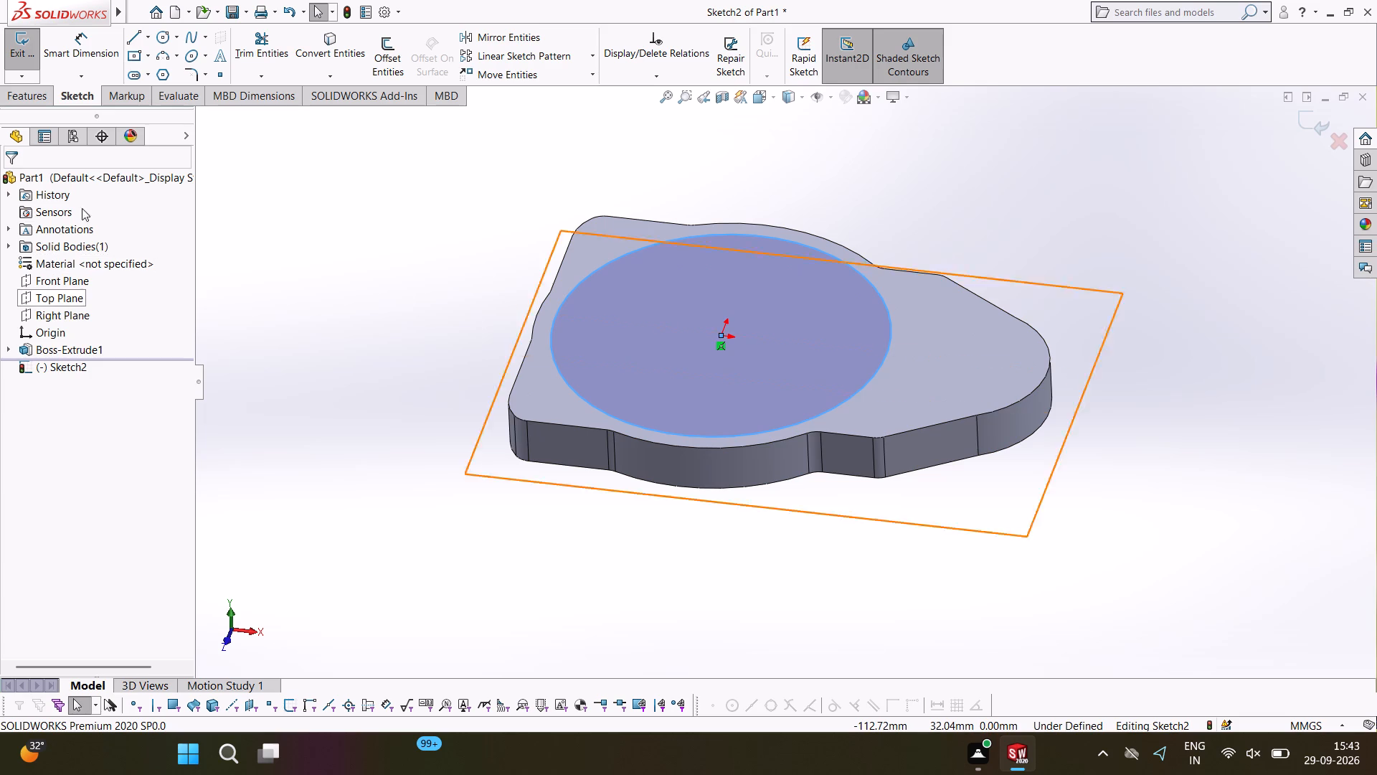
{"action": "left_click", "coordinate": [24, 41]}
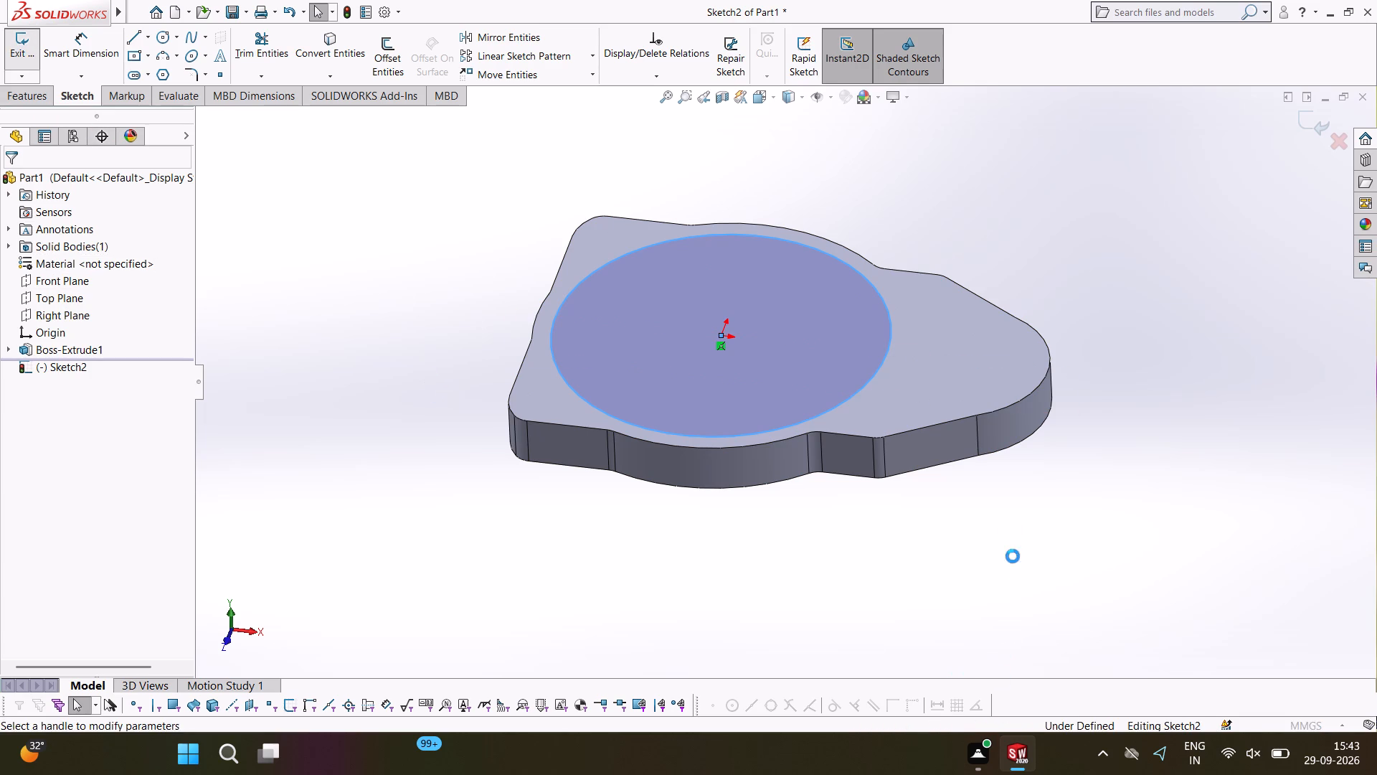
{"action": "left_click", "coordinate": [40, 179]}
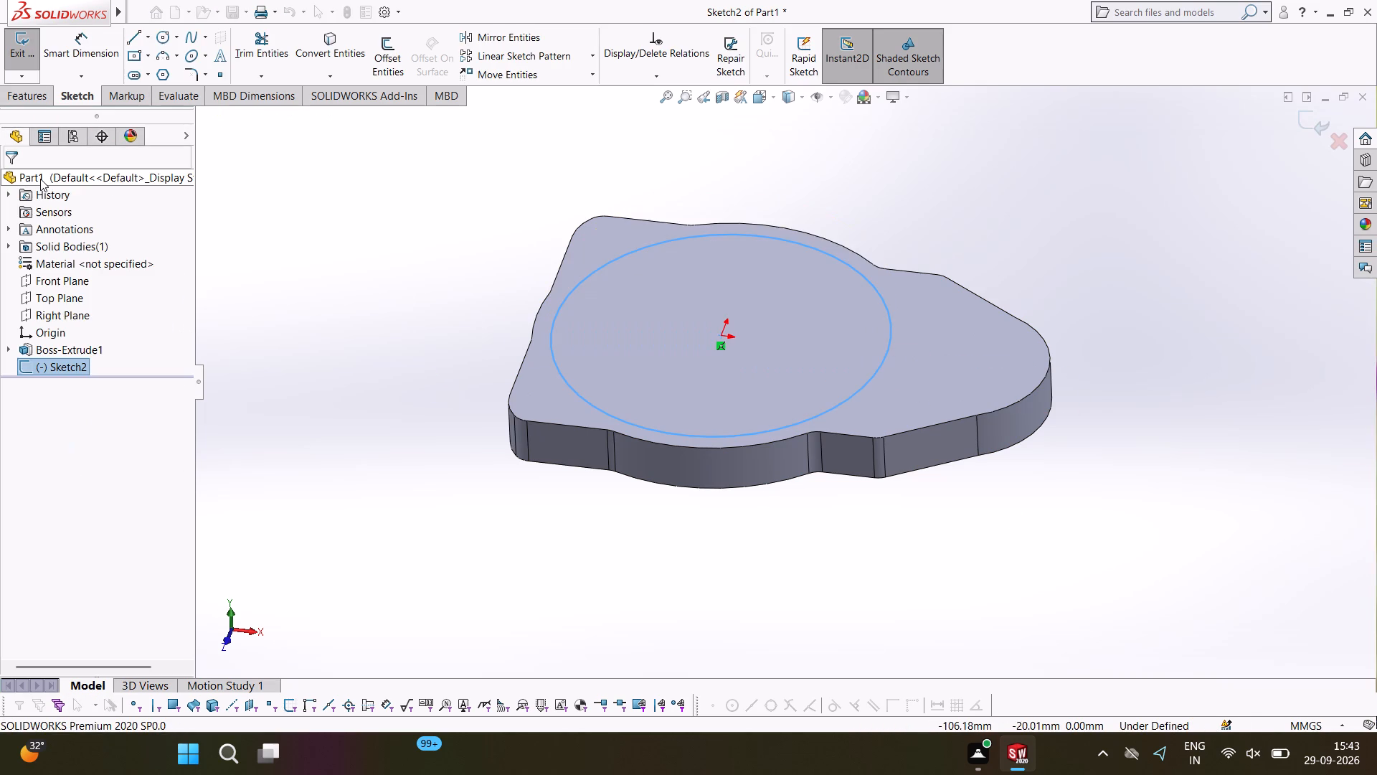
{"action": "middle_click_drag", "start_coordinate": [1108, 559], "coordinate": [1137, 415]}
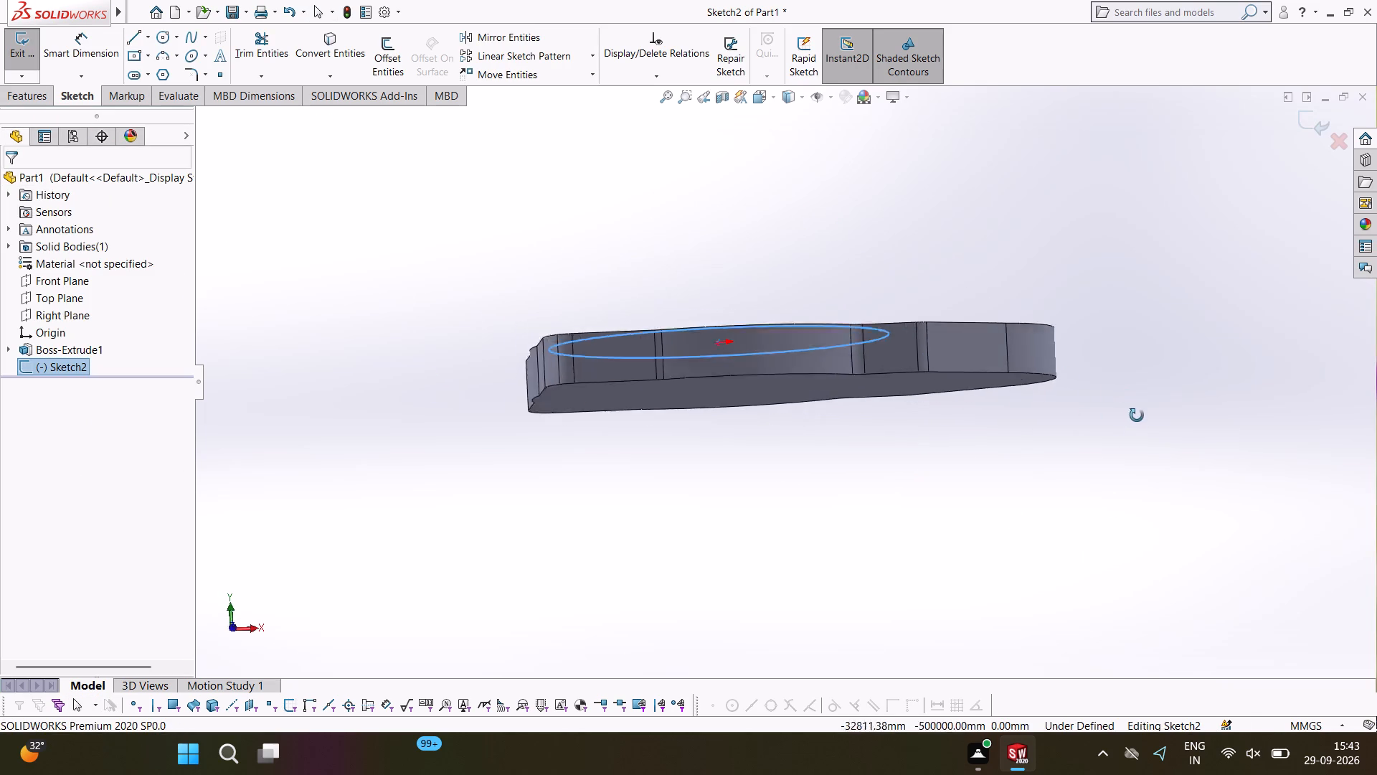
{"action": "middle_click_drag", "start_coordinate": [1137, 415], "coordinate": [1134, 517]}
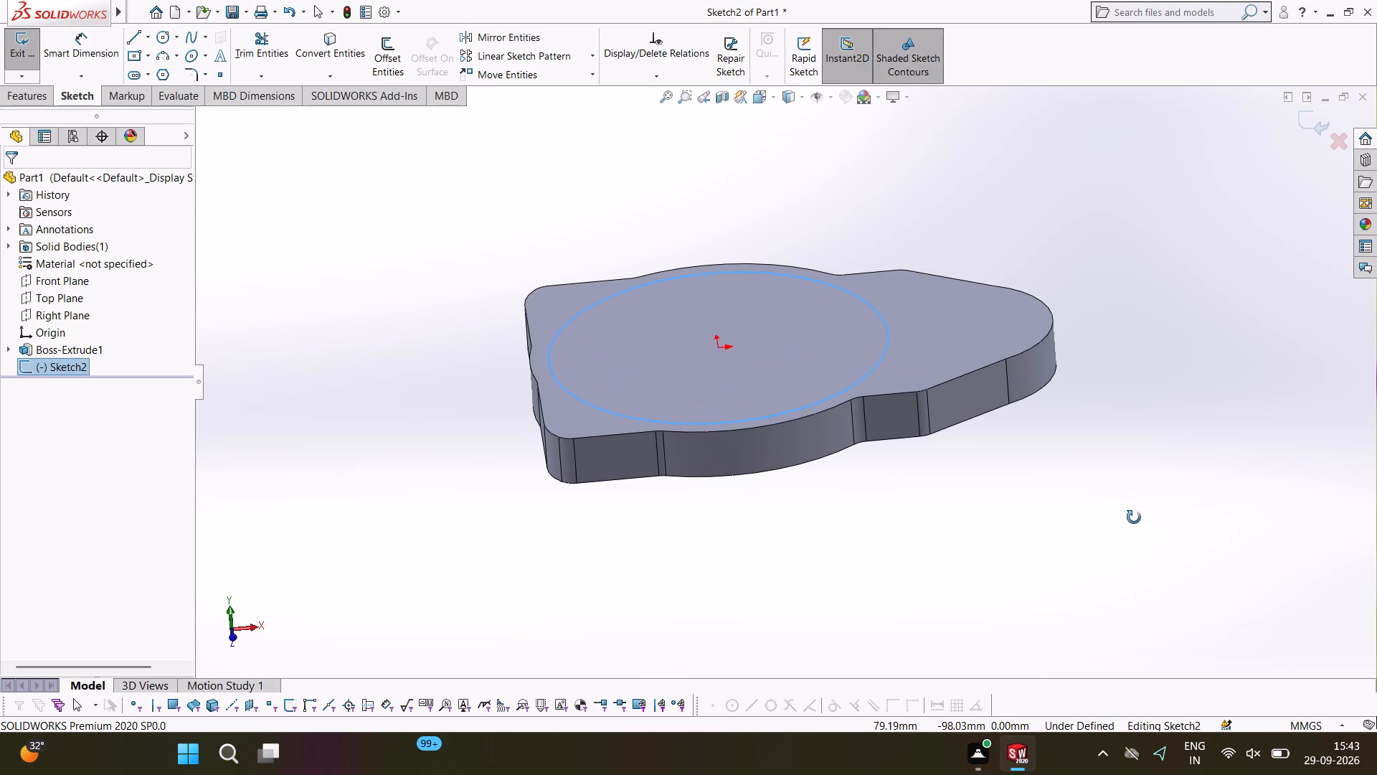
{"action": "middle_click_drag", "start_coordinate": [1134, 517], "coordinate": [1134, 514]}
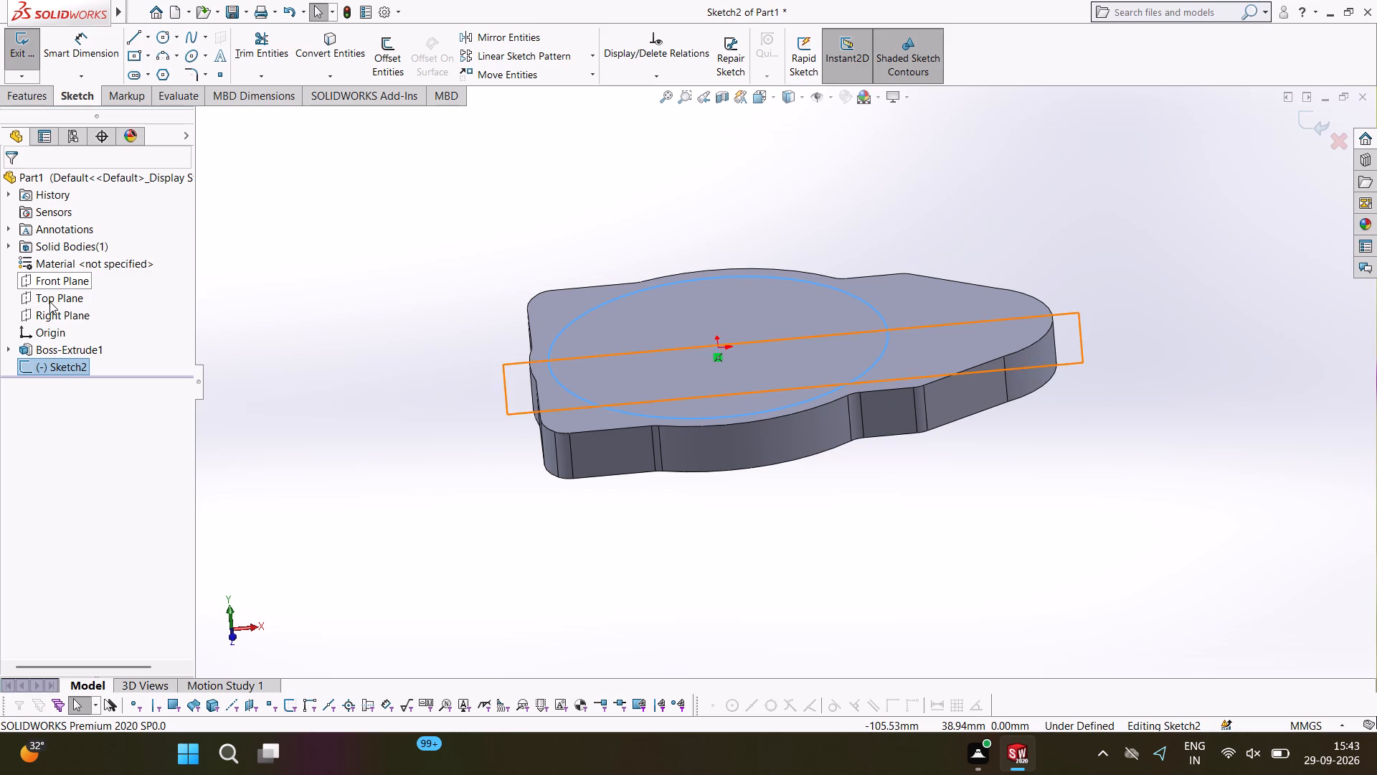
Close the circle sketch and create a reference plane offset 42.85 mm (60.15-17.3) above the Top Plane.
{"action": "left_click", "coordinate": [81, 302]}
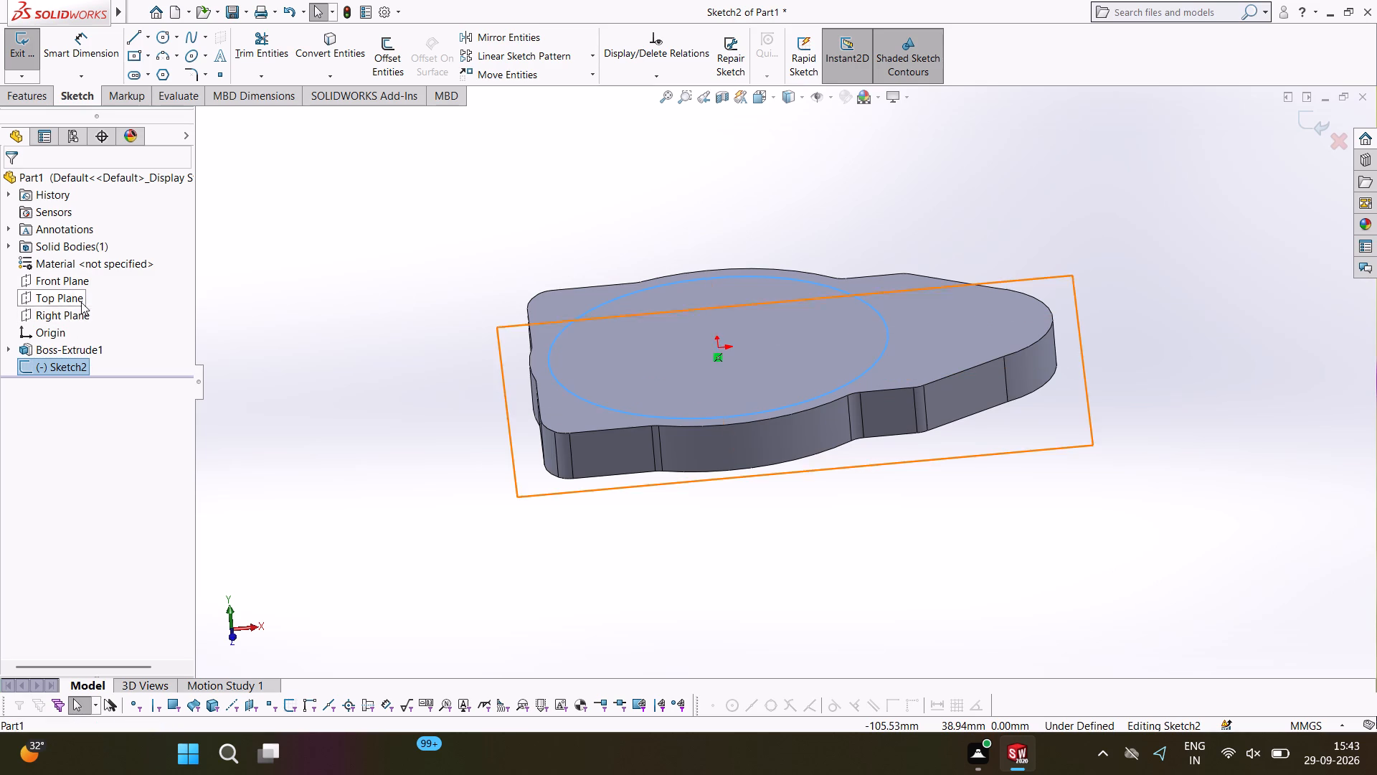
{"action": "middle_click_drag", "start_coordinate": [220, 352], "coordinate": [262, 282]}
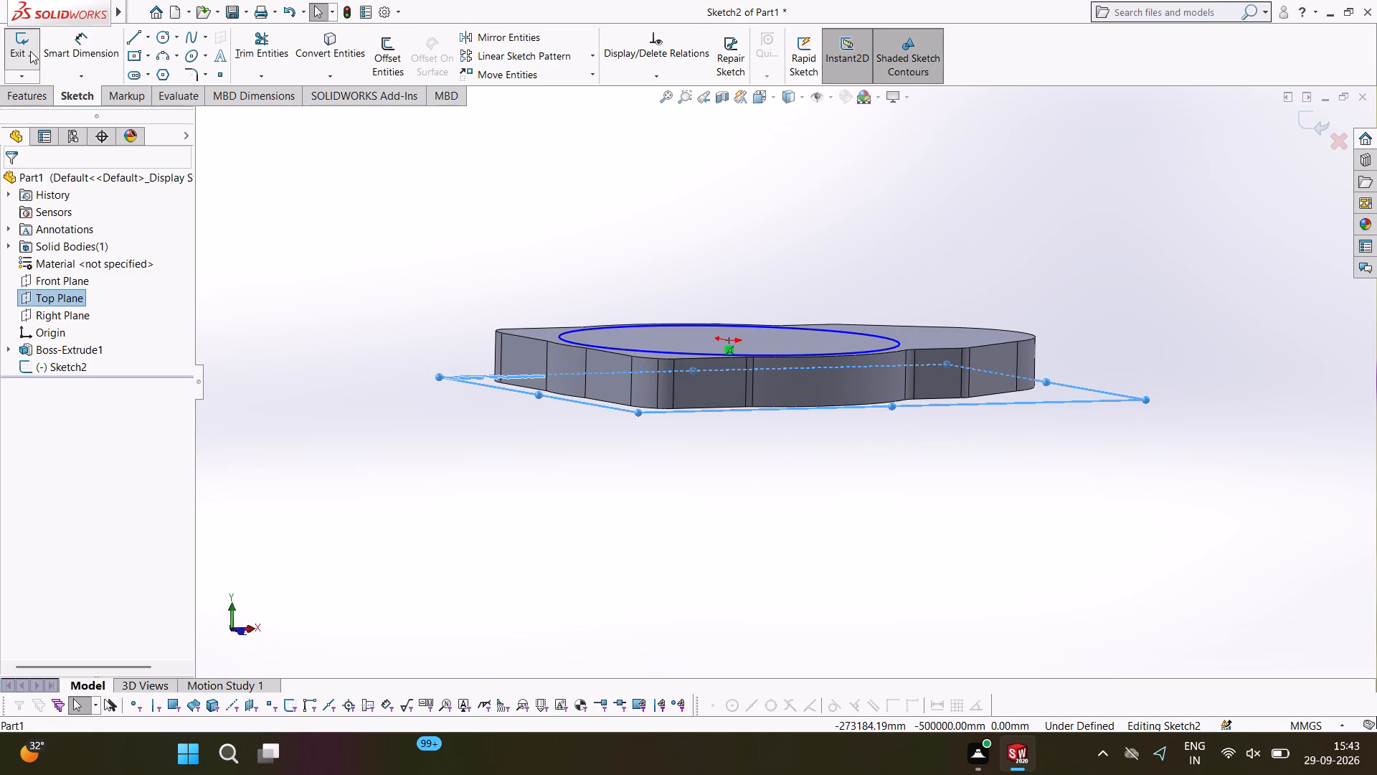
{"action": "left_click", "coordinate": [31, 50]}
{"action": "left_click", "coordinate": [51, 301]}
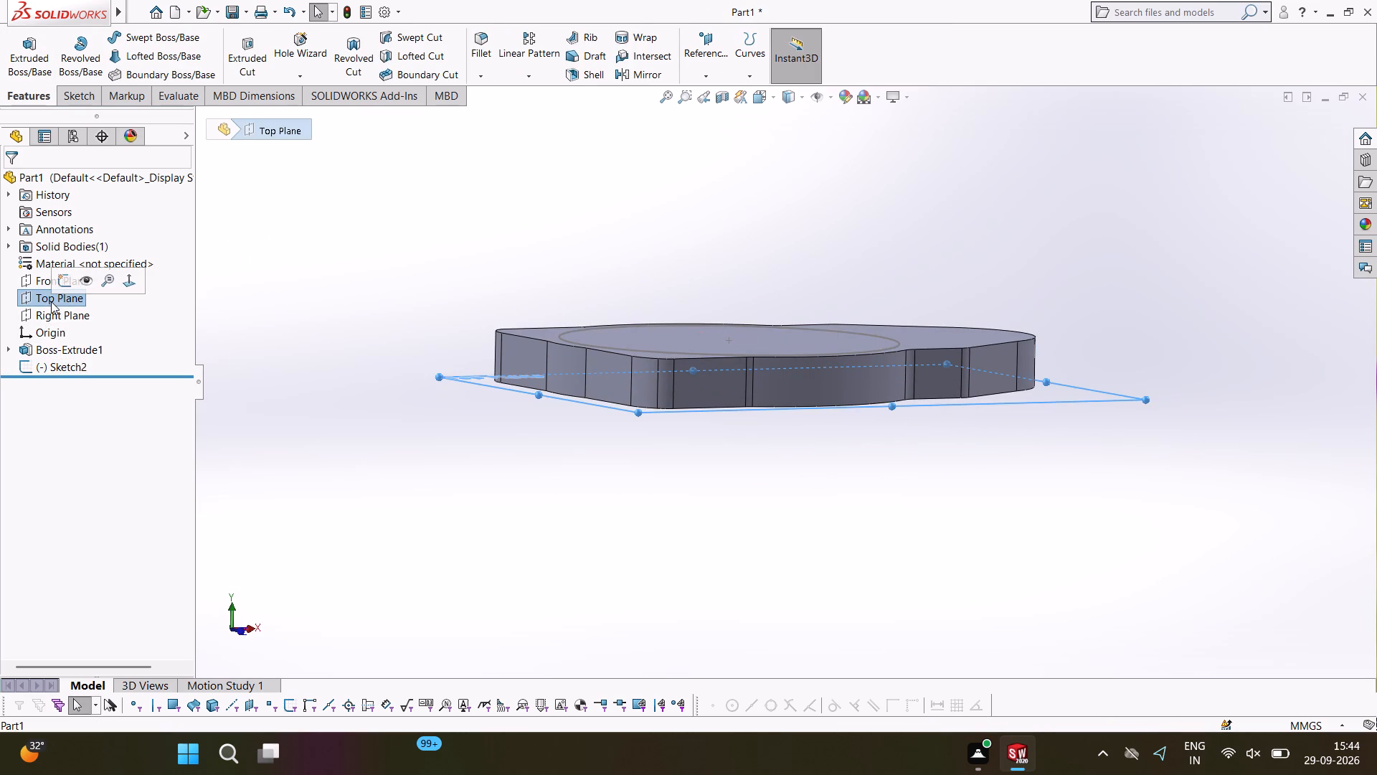
{"action": "middle_click_drag", "start_coordinate": [629, 233], "coordinate": [613, 303]}
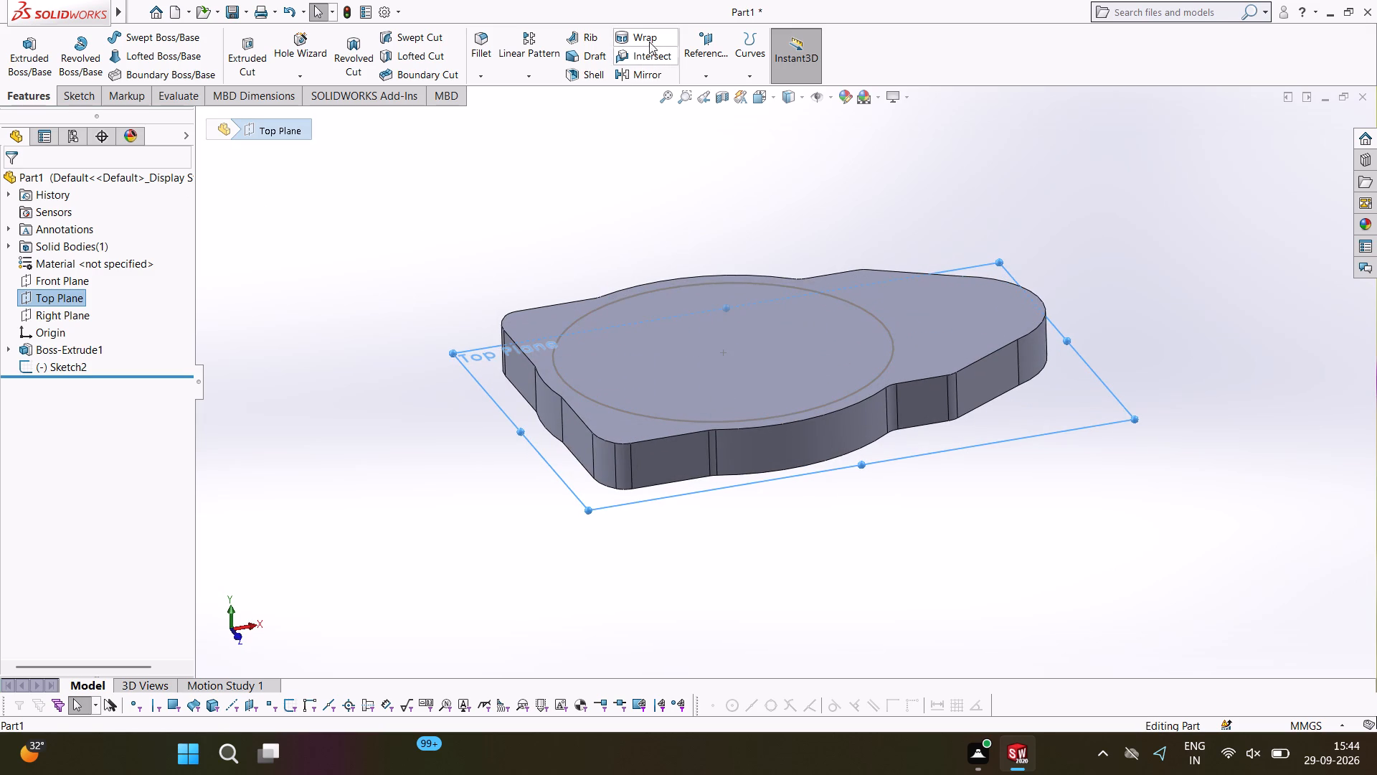
{"action": "left_click", "coordinate": [690, 77]}
{"action": "left_click", "coordinate": [704, 95]}
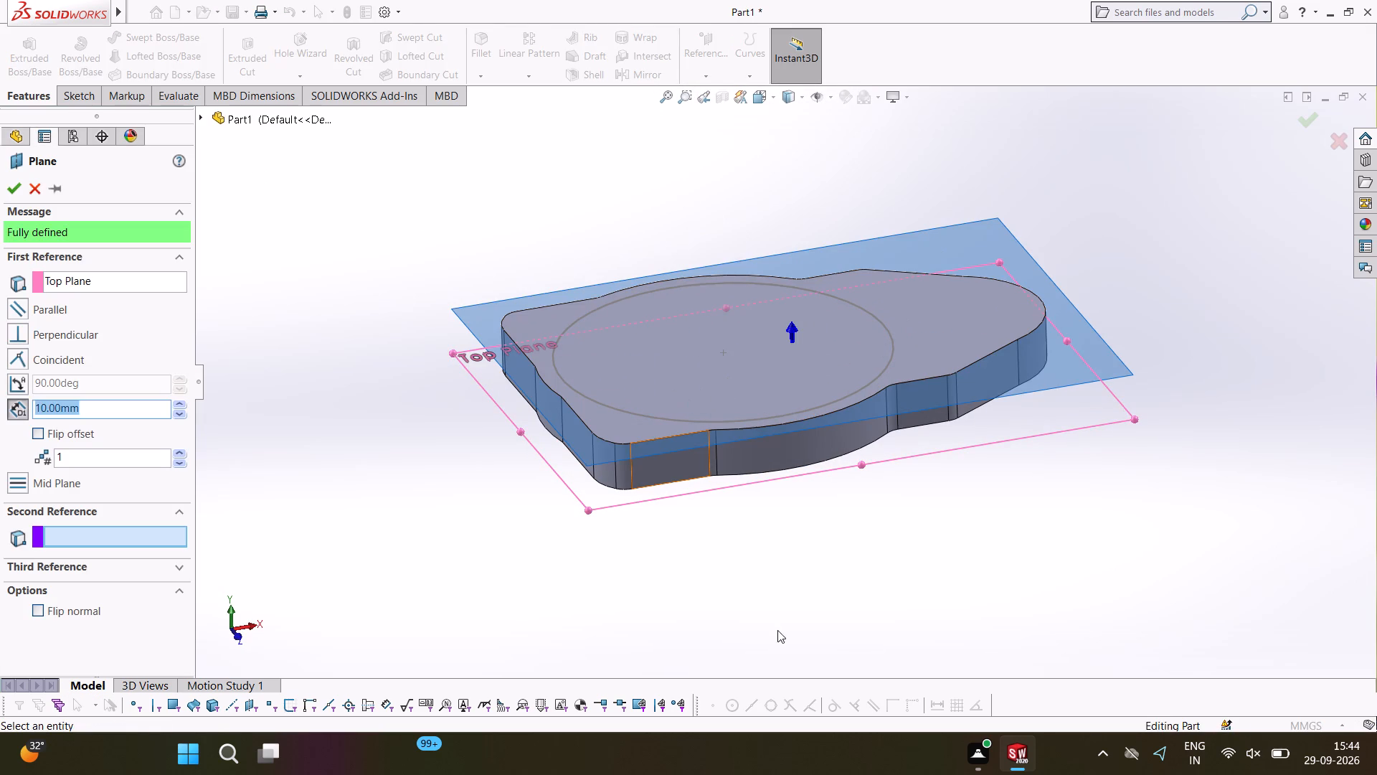
{"action": "middle_click_drag", "start_coordinate": [764, 545], "coordinate": [755, 427]}
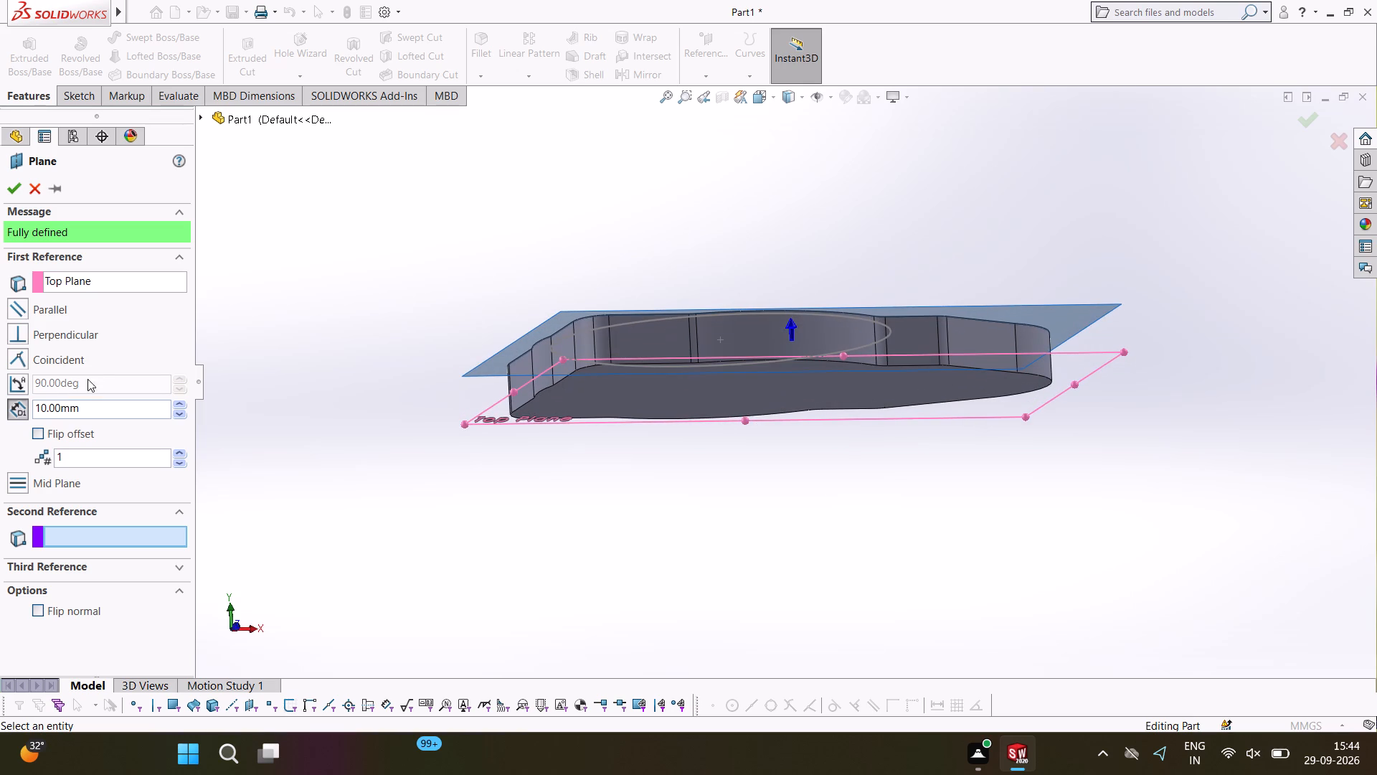
{"action": "double_click", "coordinate": [86, 411]}
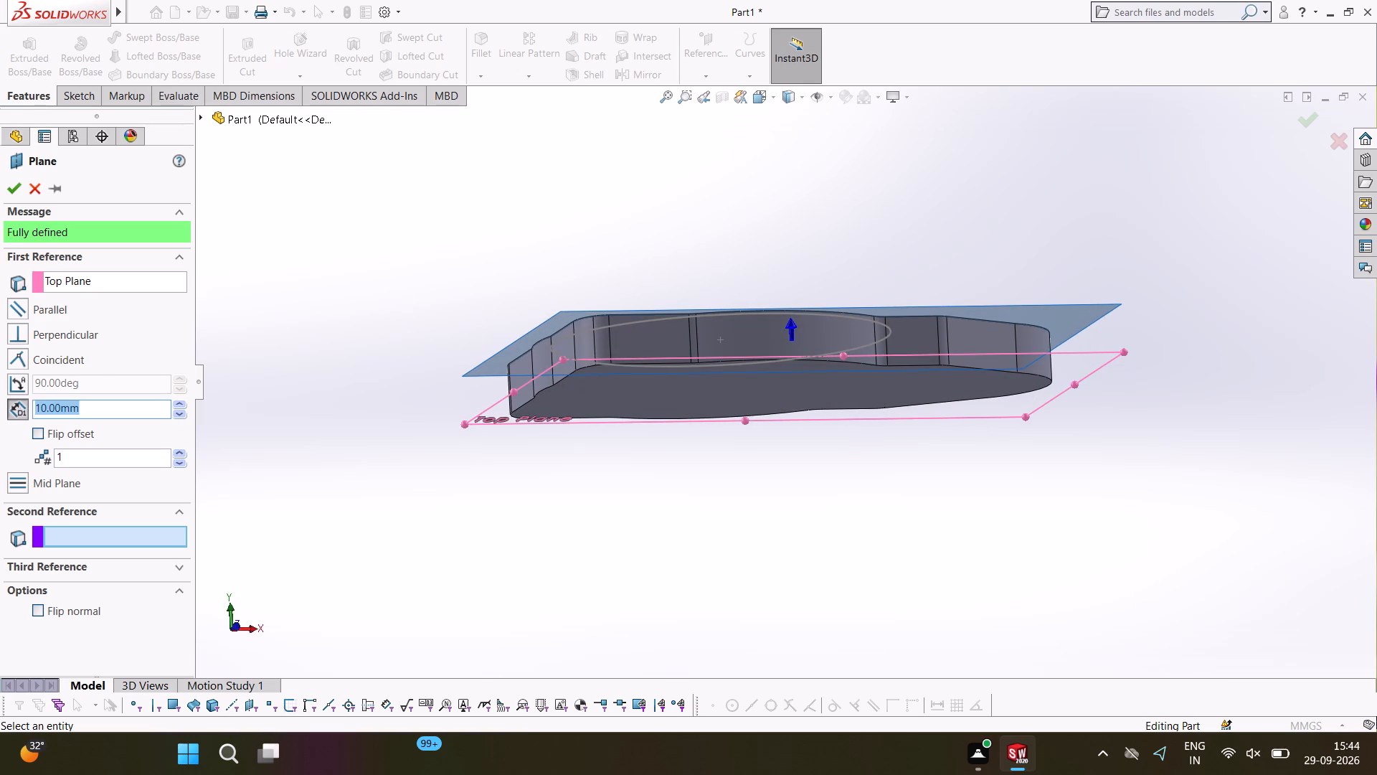
{"action": "type", "text": "60.15"}
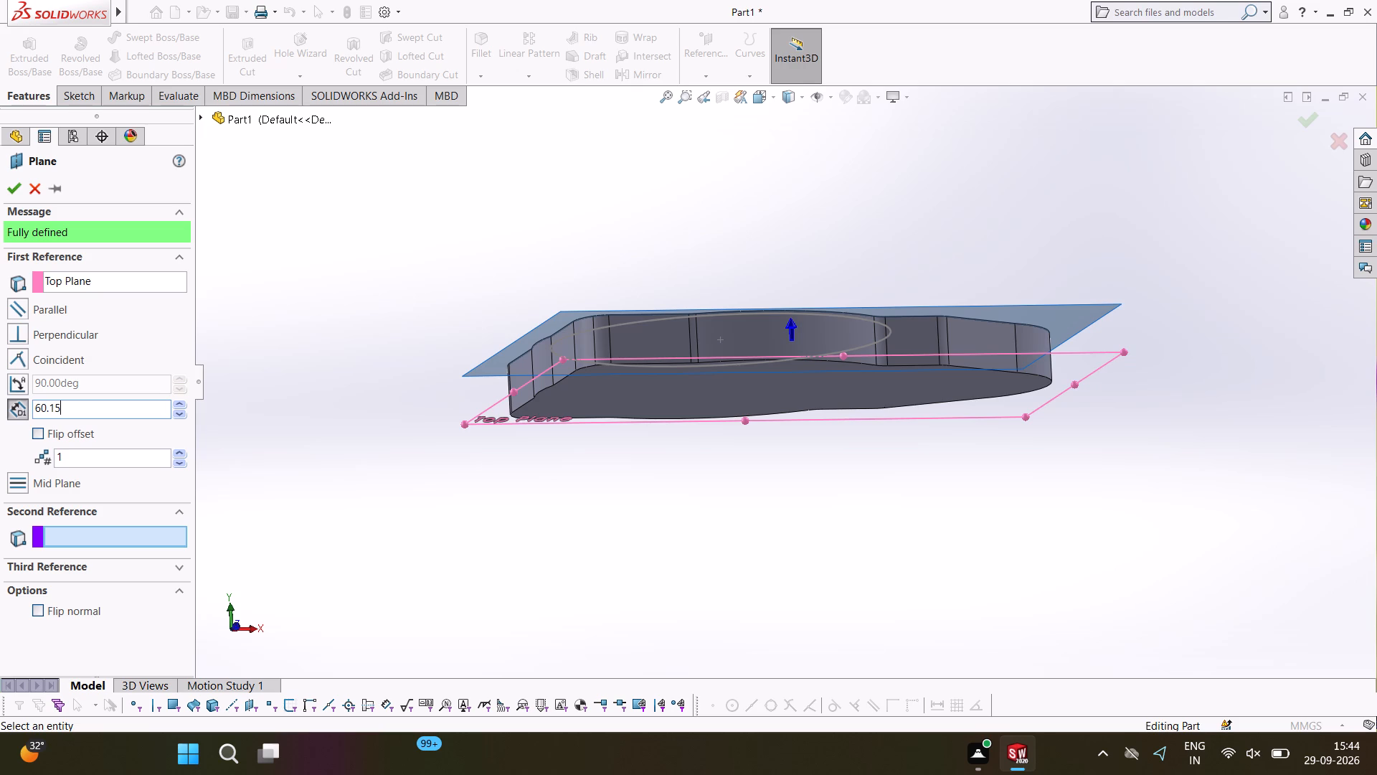
{"action": "key", "text": "minus"}
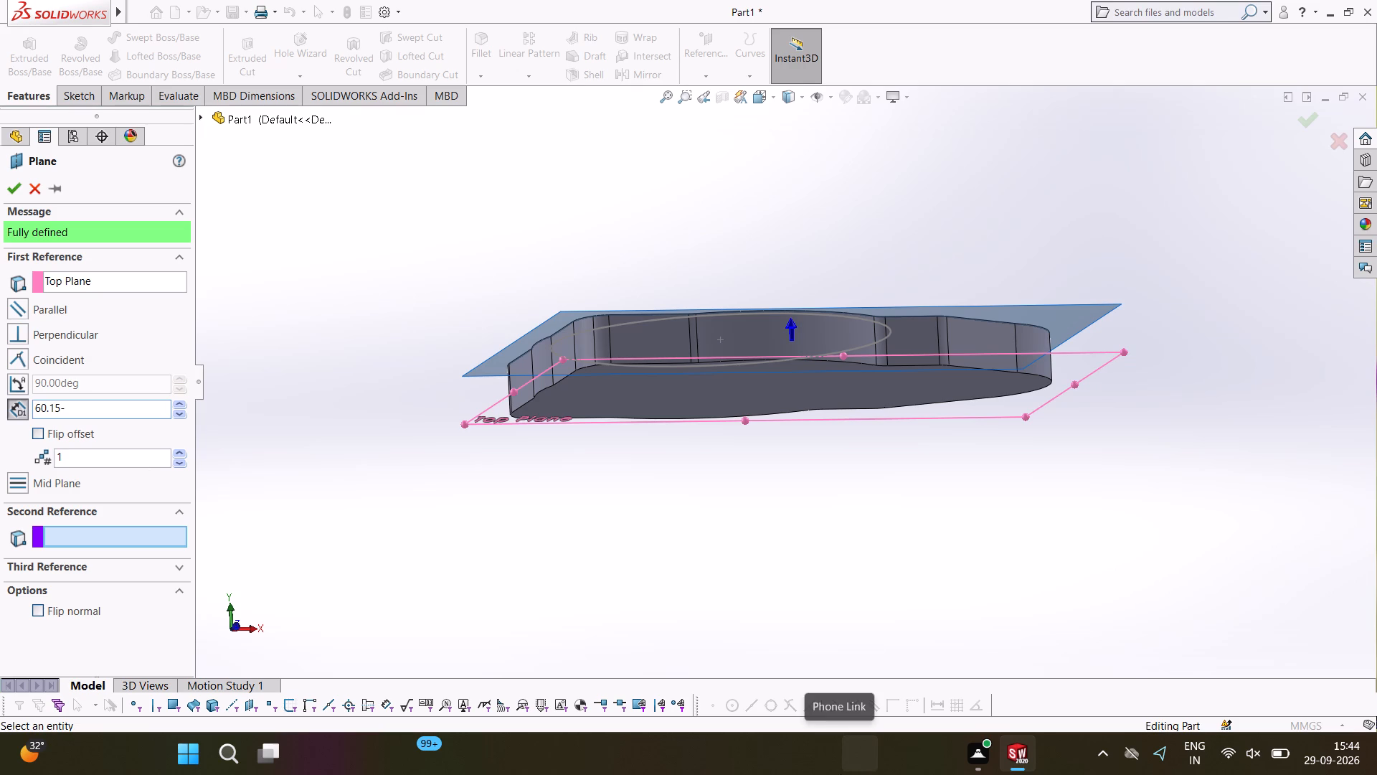
{"action": "type", "text": "17"}
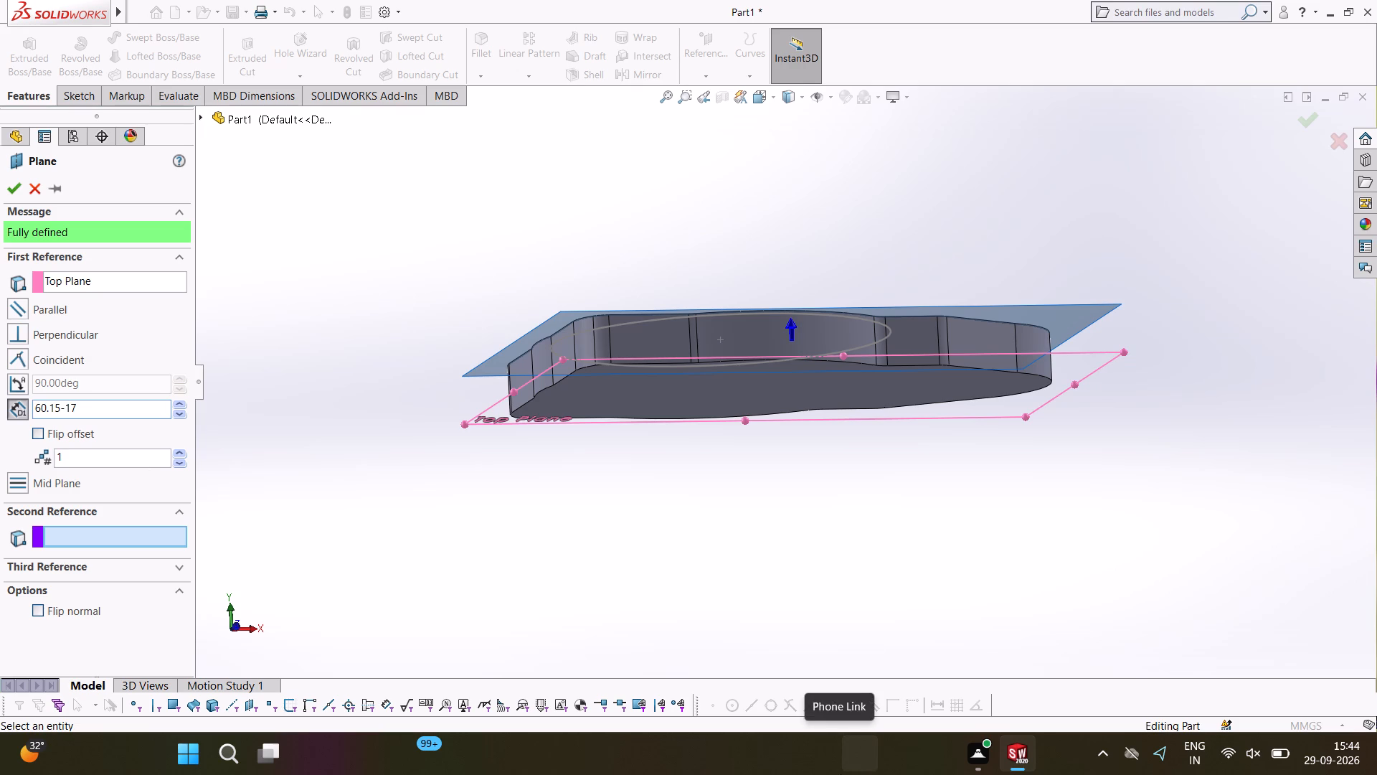
{"action": "type", "text": ".3"}
{"action": "left_click", "coordinate": [756, 211]}
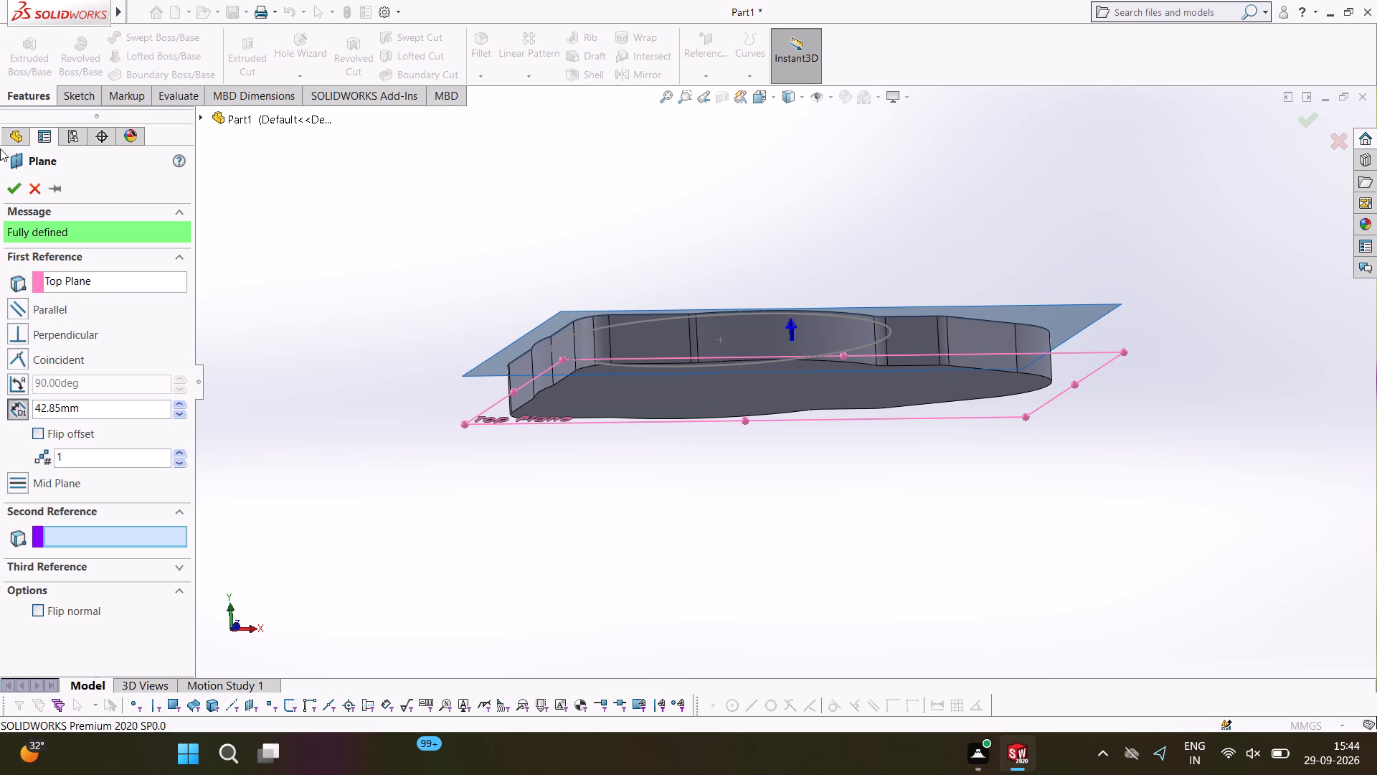
{"action": "left_click", "coordinate": [16, 182]}
Start a sketch on the new offset plane and draw an origin-centred circle with a 45 mm radius (42+6/2).
{"action": "middle_click_drag", "start_coordinate": [293, 249], "coordinate": [287, 422]}
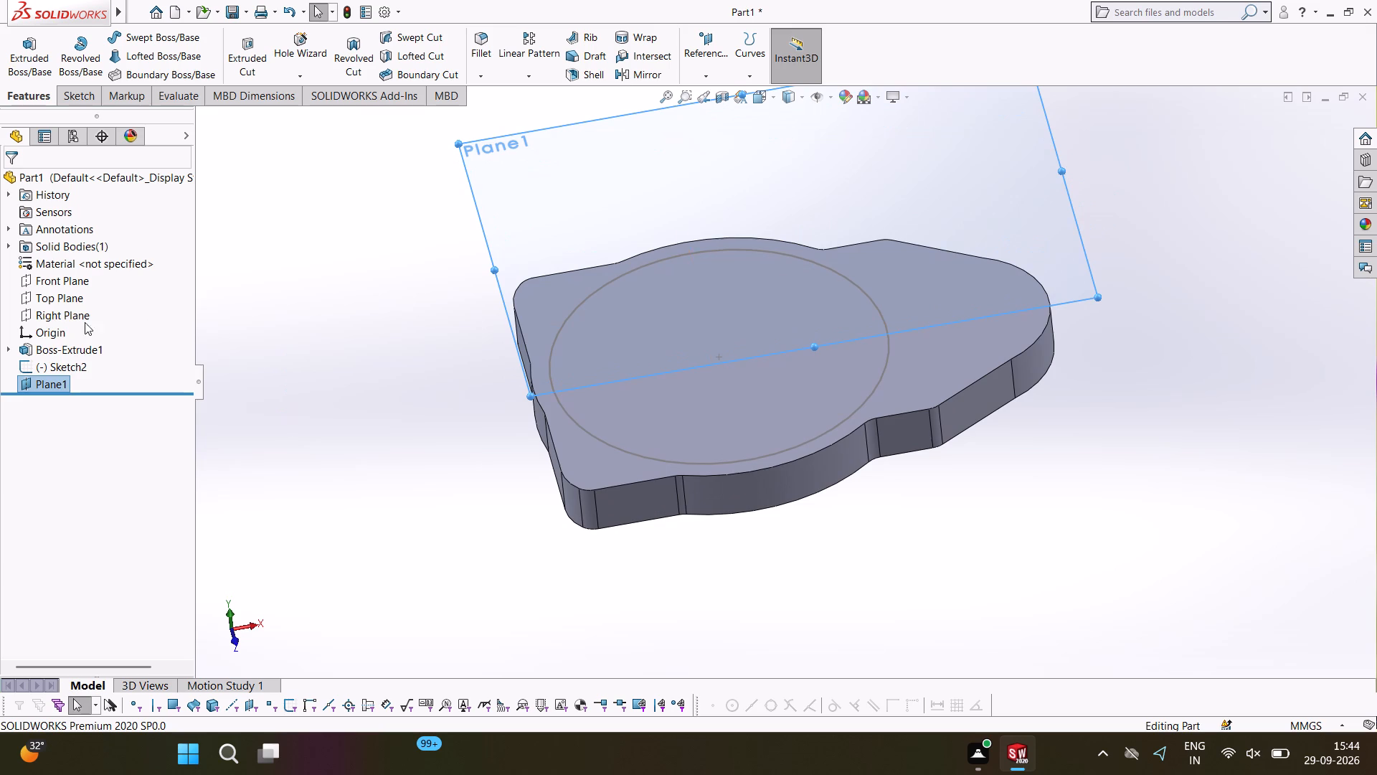
{"action": "left_click", "coordinate": [62, 381]}
{"action": "left_click", "coordinate": [73, 363]}
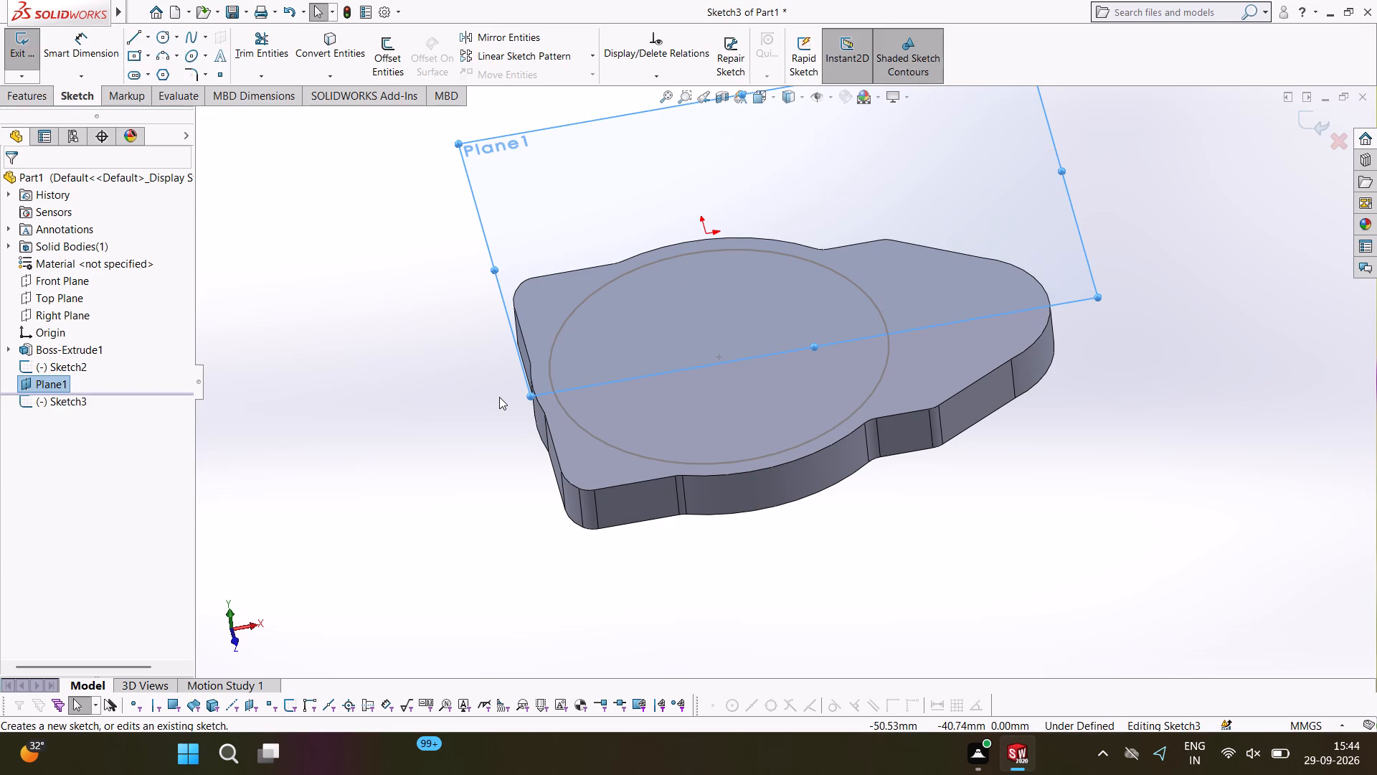
{"action": "key", "text": "space"}
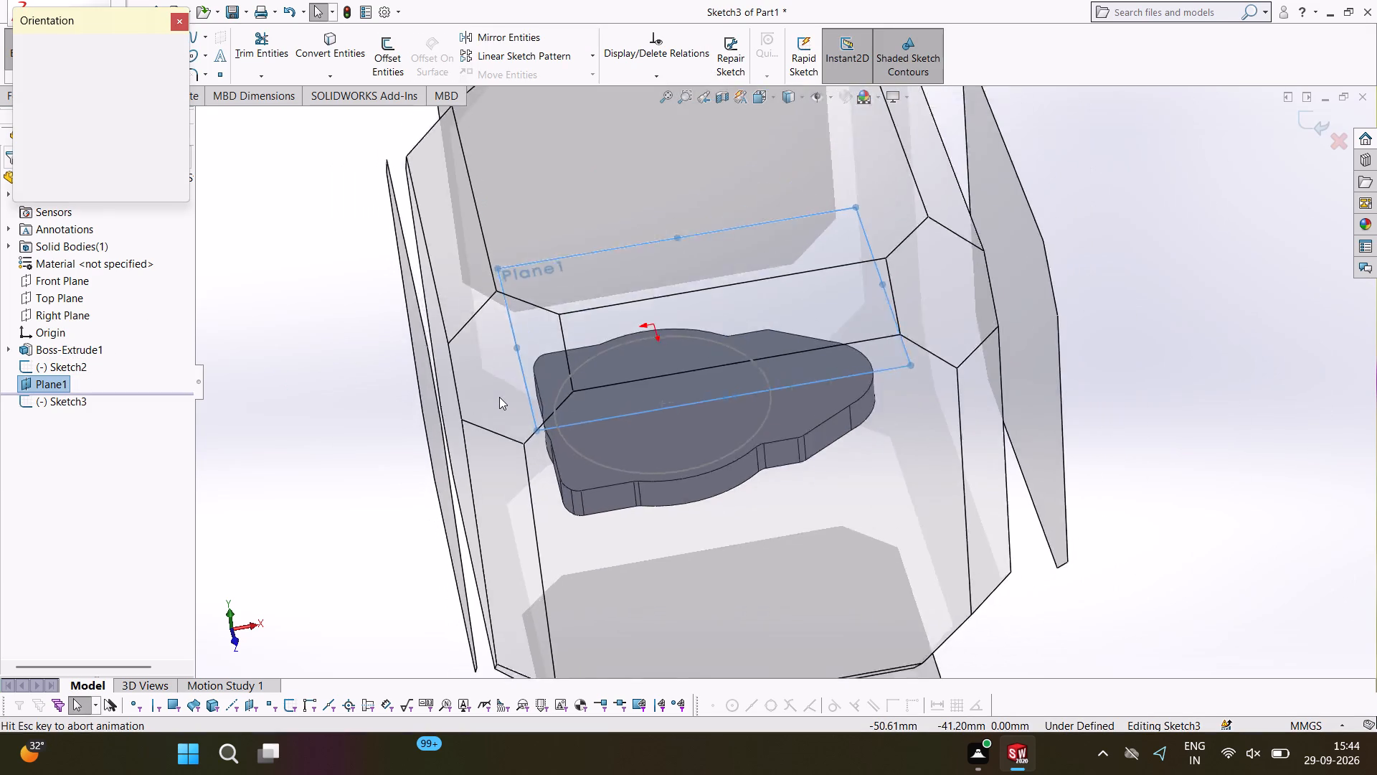
{"action": "left_click", "coordinate": [177, 105]}
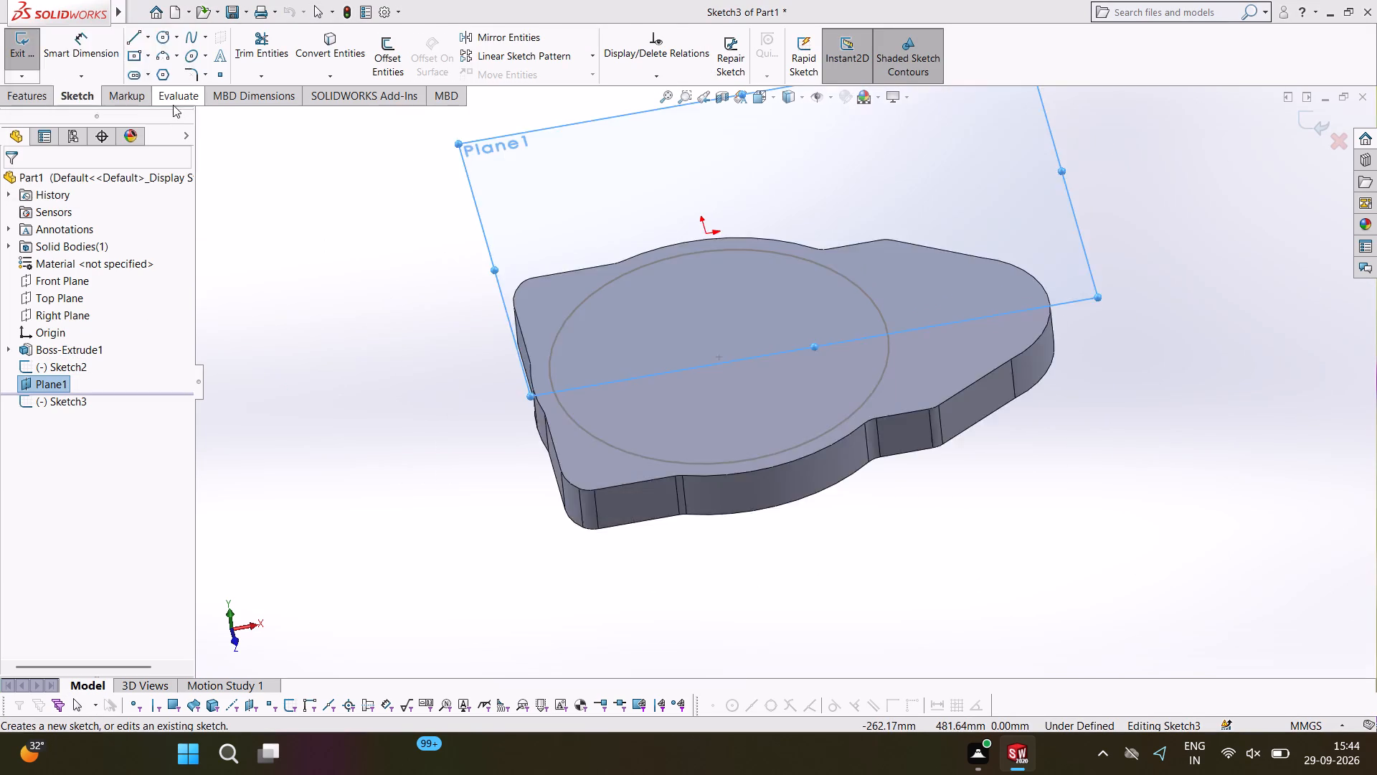
{"action": "left_click", "coordinate": [70, 98]}
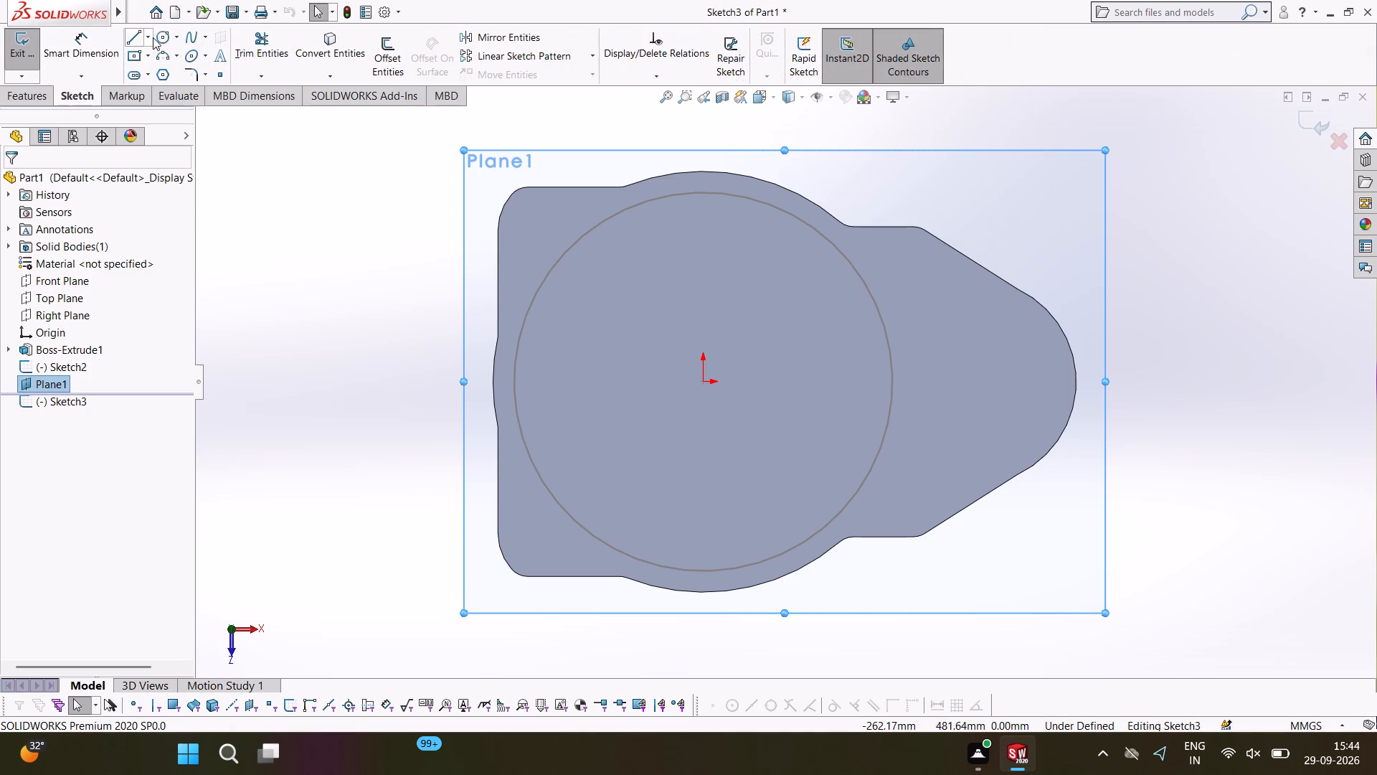
{"action": "left_click", "coordinate": [161, 34]}
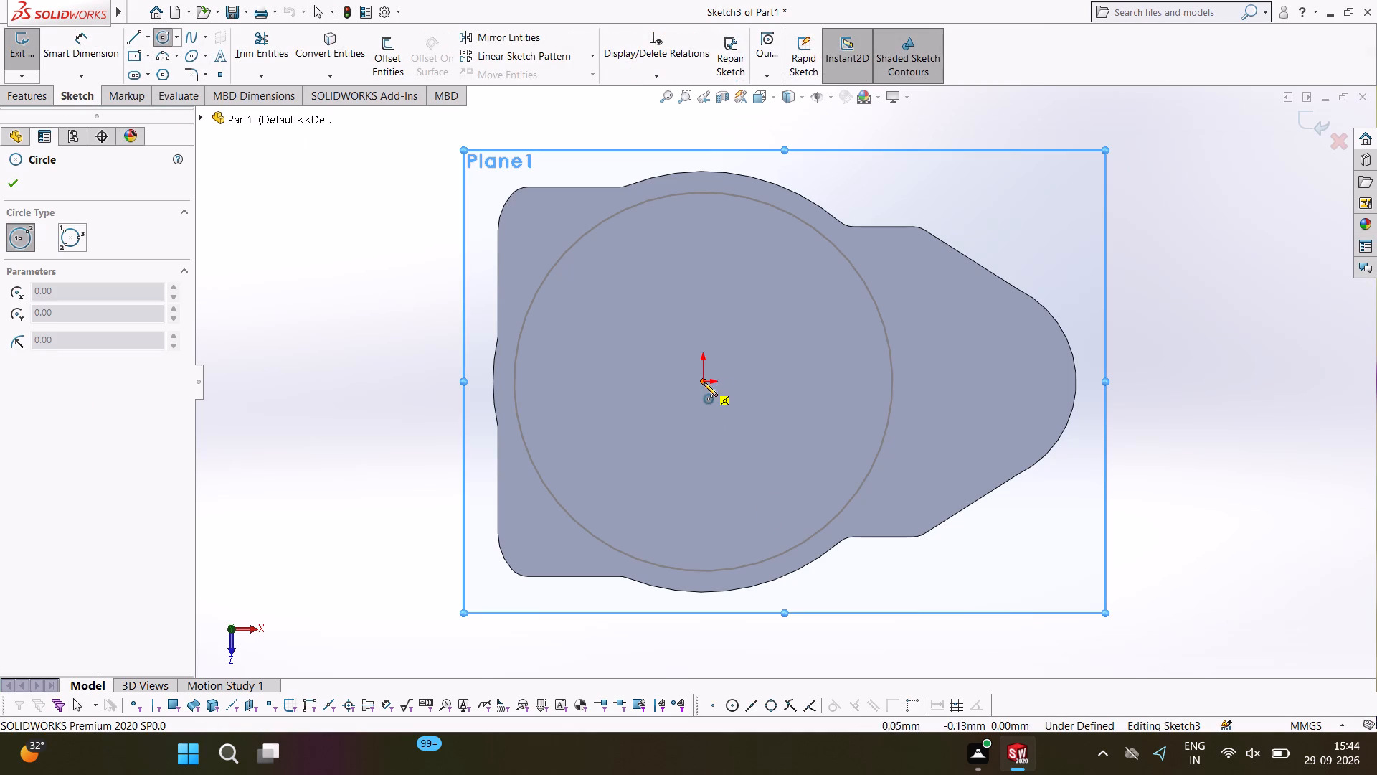
{"action": "left_click", "coordinate": [704, 382]}
{"action": "left_click", "coordinate": [732, 292]}
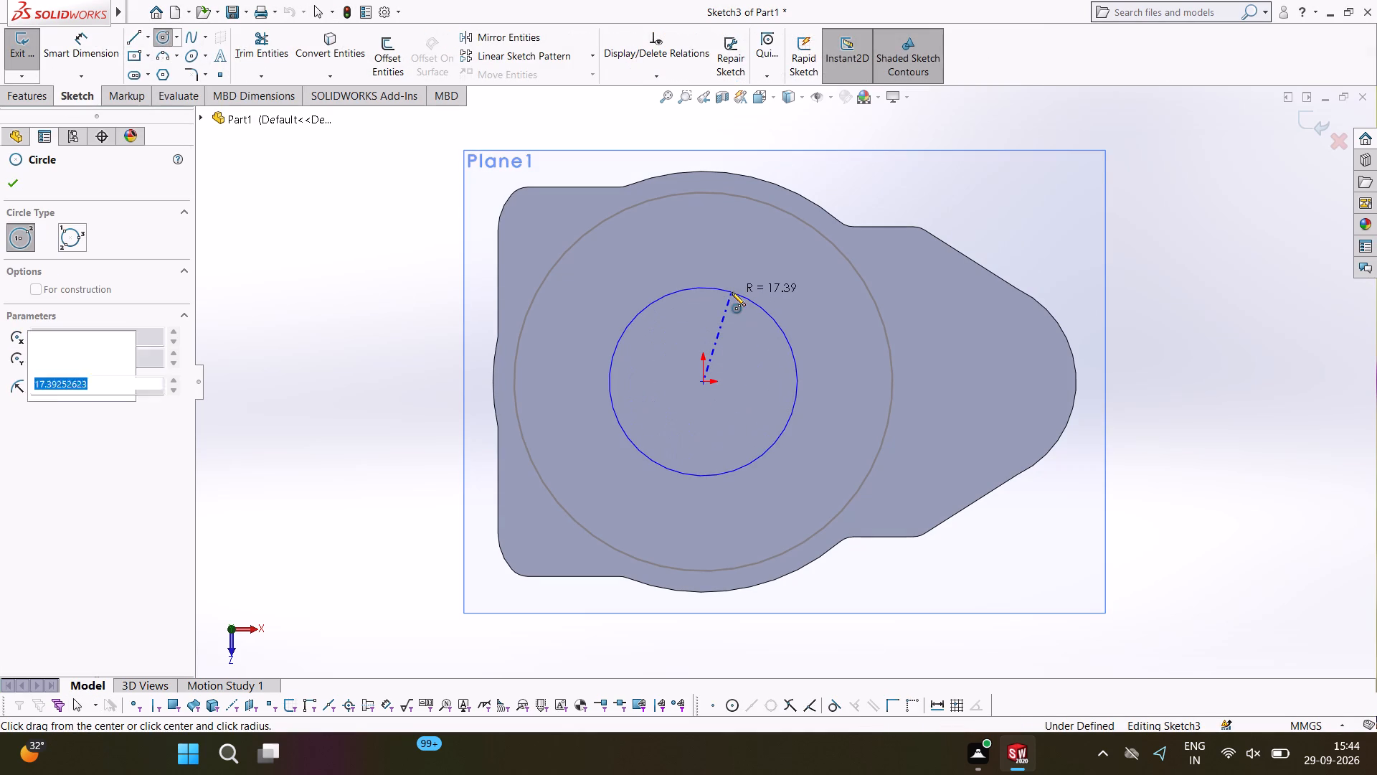
{"action": "type", "text": "42"}
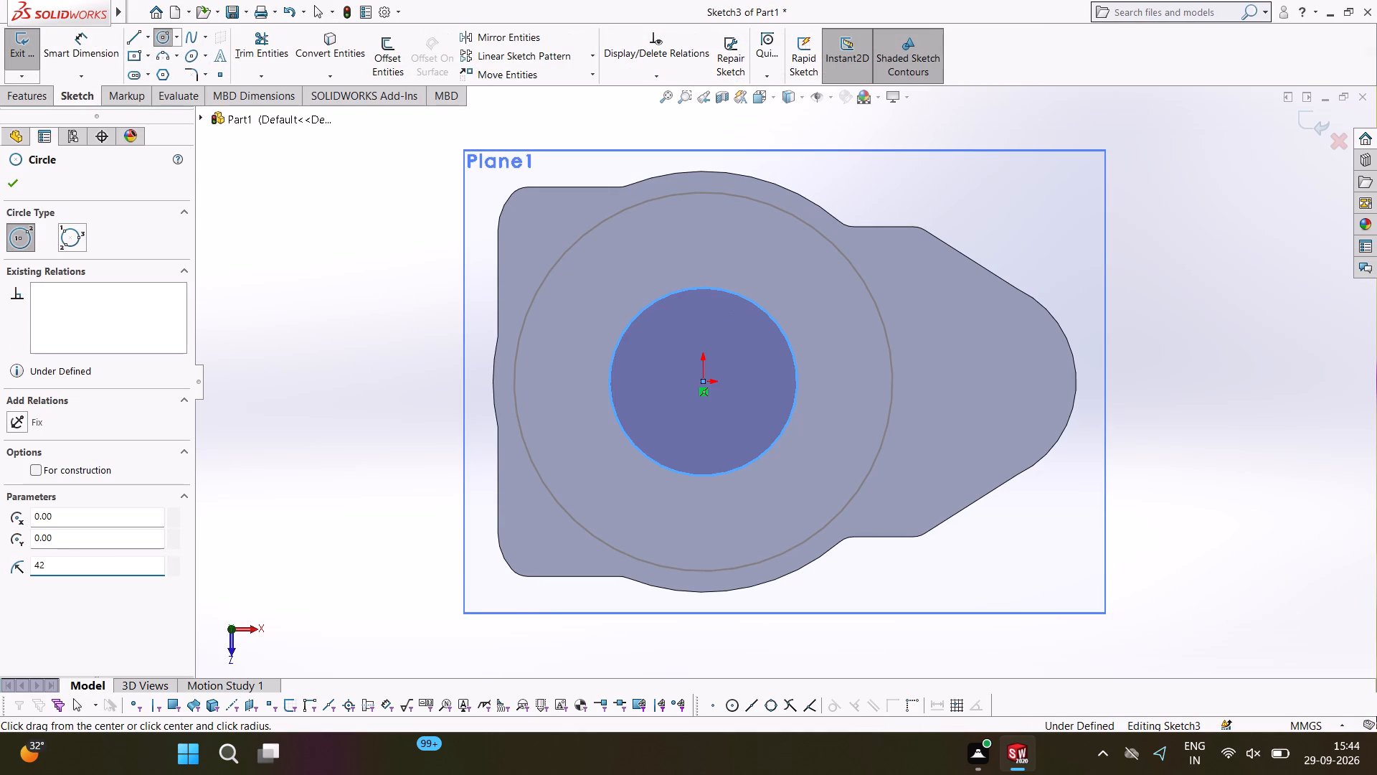
{"action": "type", "text": "+6/2"}
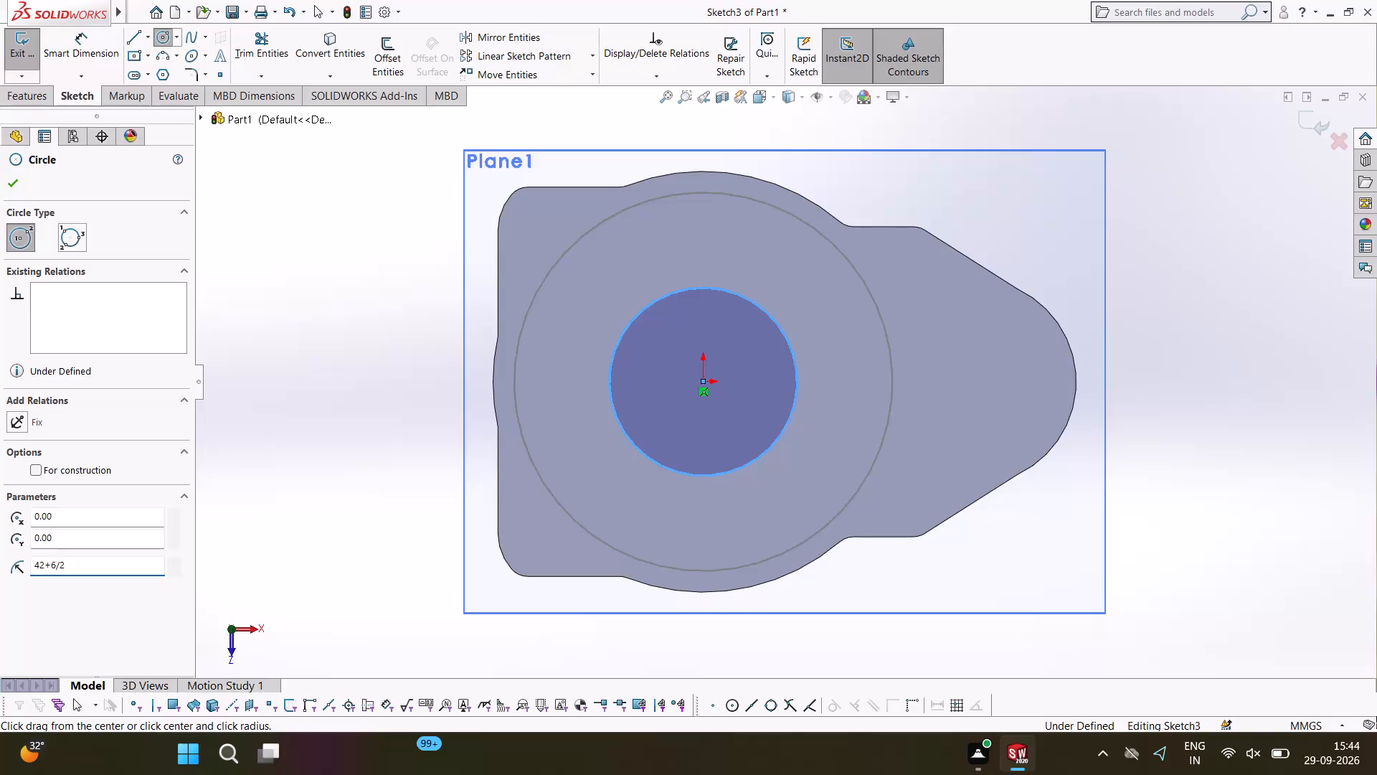
{"action": "key", "text": "Return"}
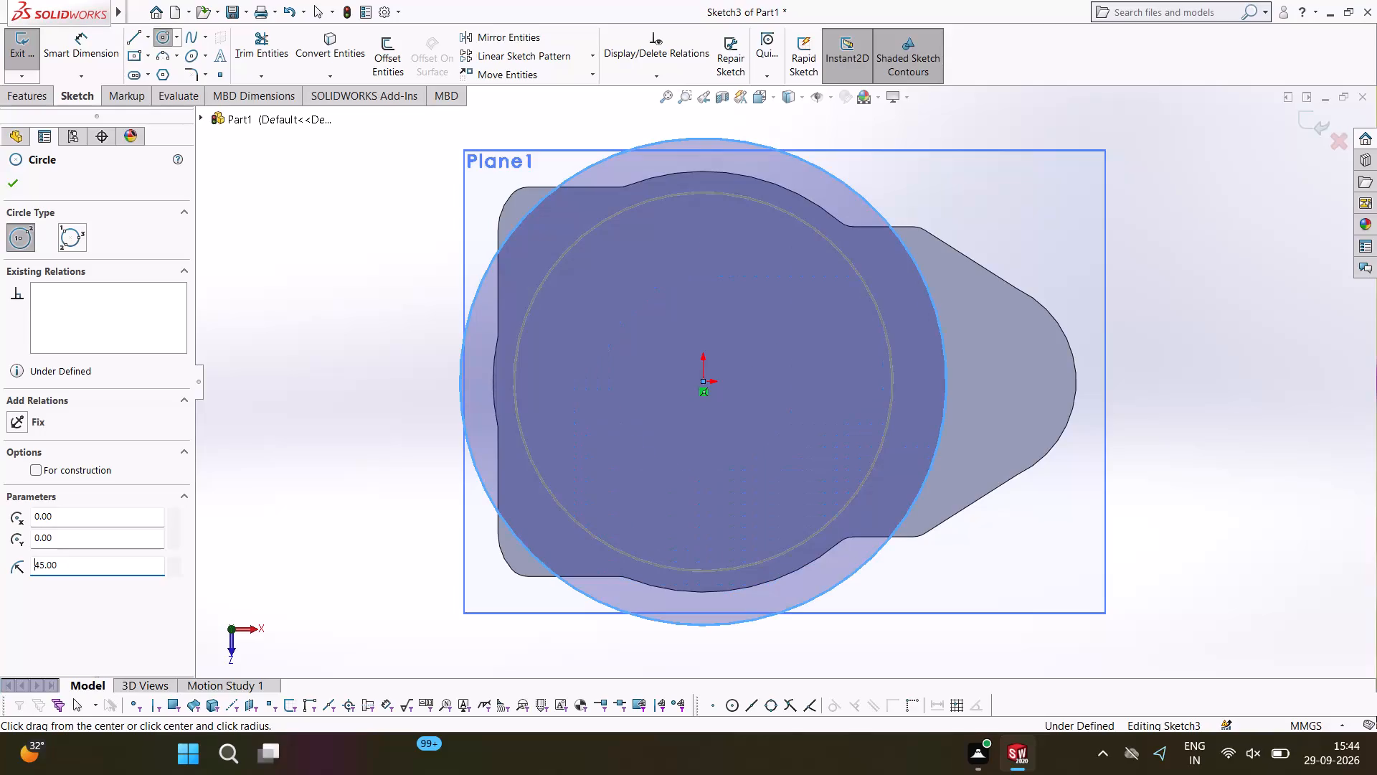
Set the offset-plane circle's radius to 24 mm (48/2) and close the sketch.
{"action": "double_click", "coordinate": [117, 562]}
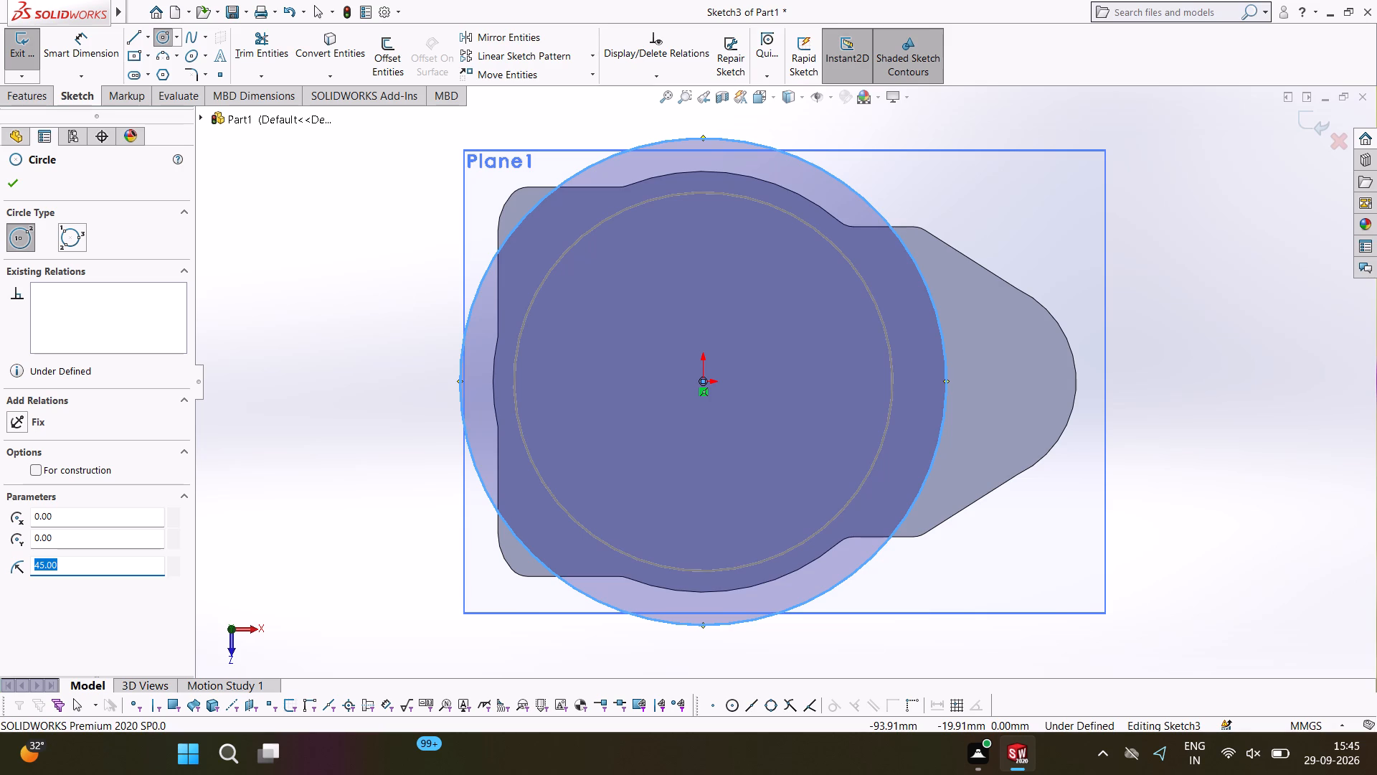
{"action": "type", "text": "48/2"}
{"action": "key", "text": "Return"}
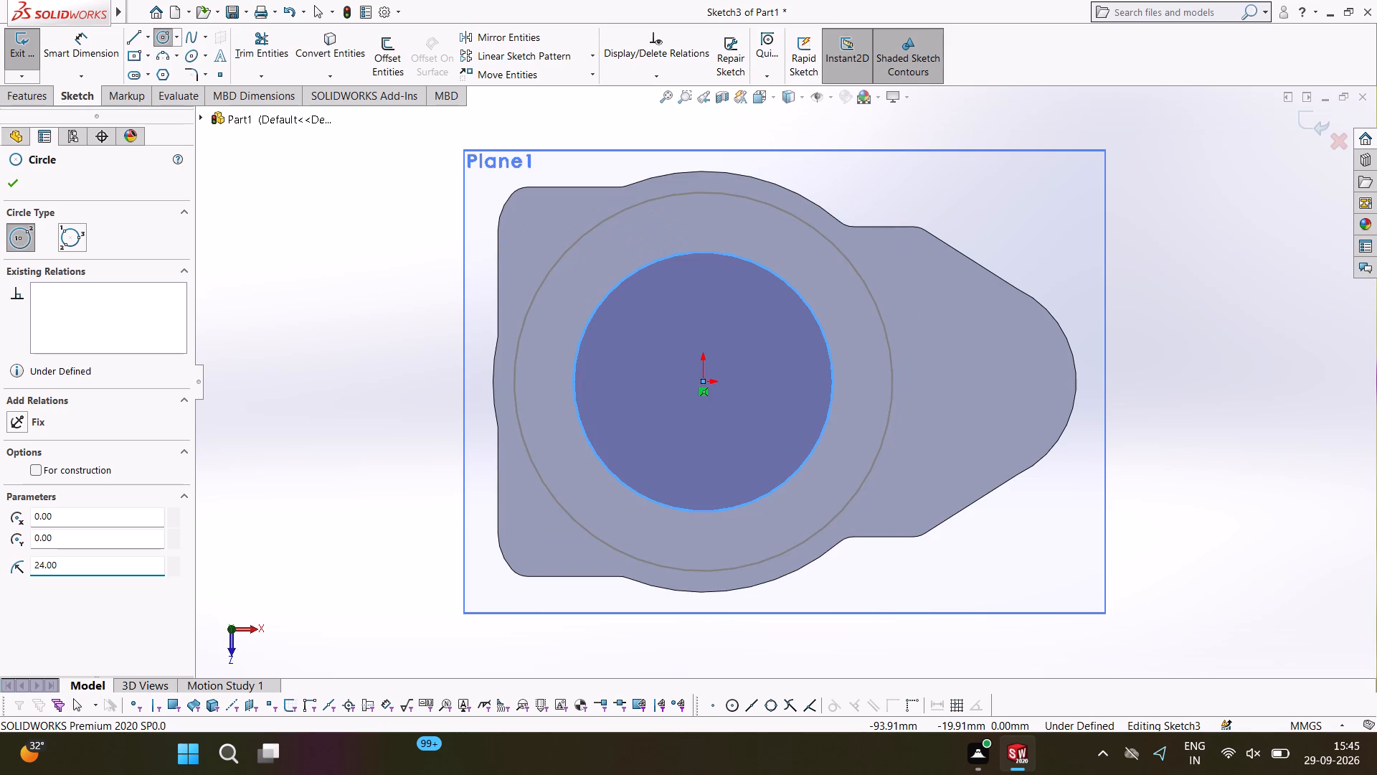
{"action": "middle_click_drag", "start_coordinate": [1171, 438], "coordinate": [1178, 197]}
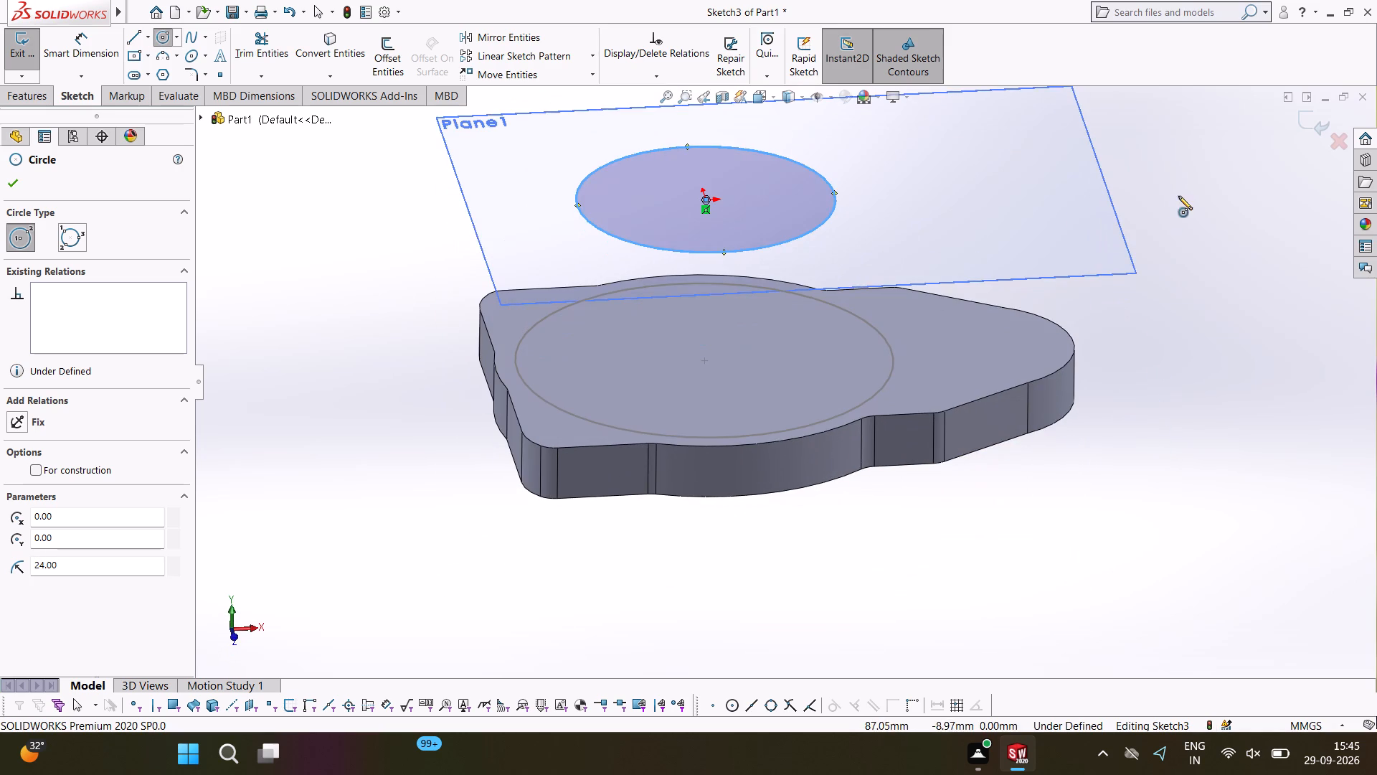
{"action": "left_click", "coordinate": [11, 189]}
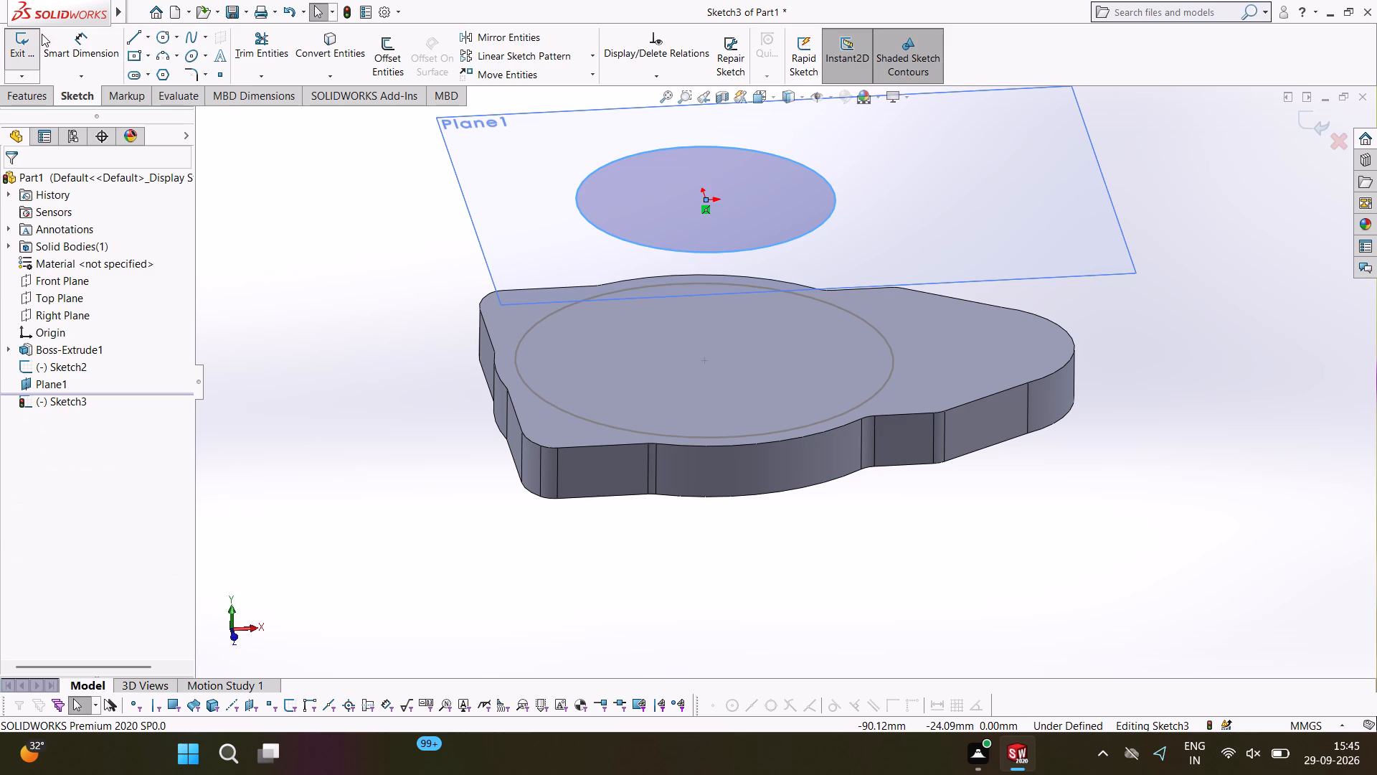
{"action": "left_click", "coordinate": [35, 42]}
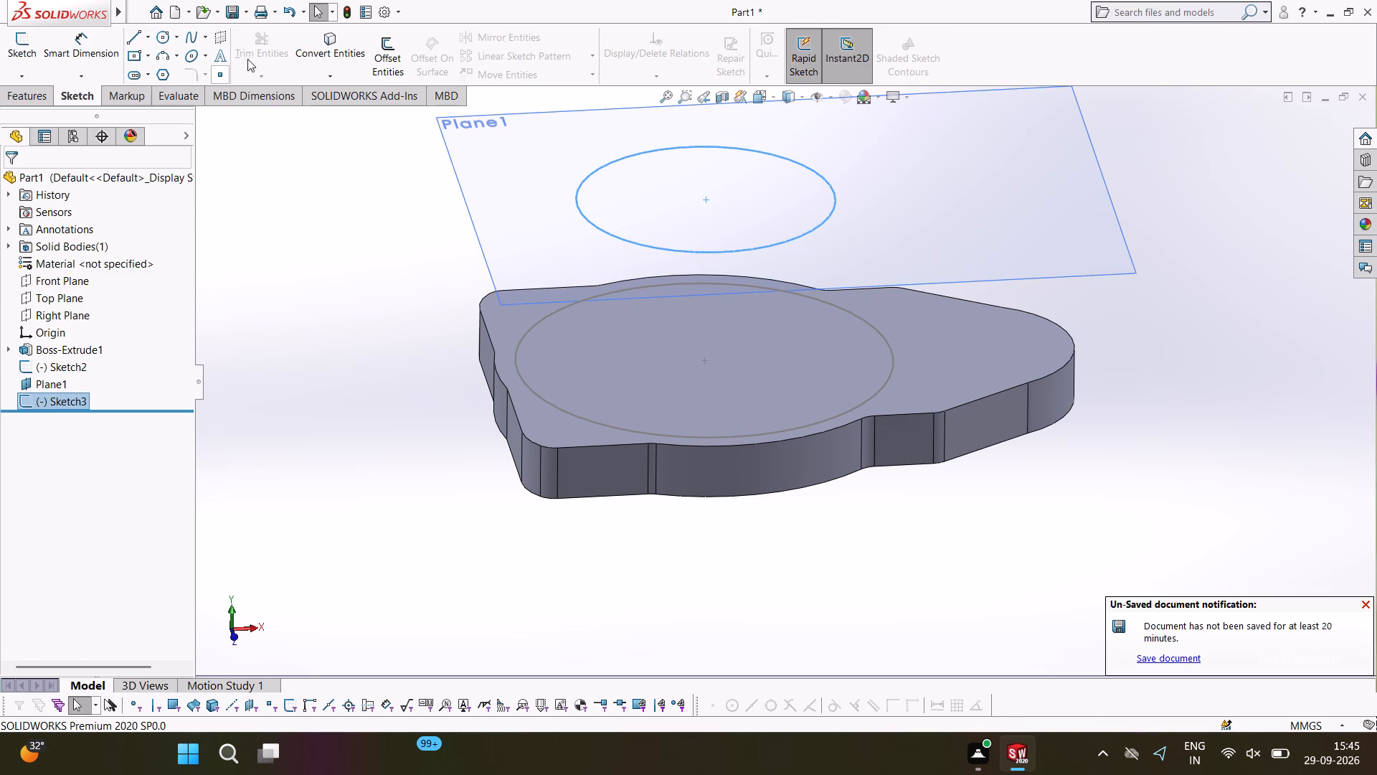
Set up a boss loft using the offset-plane circle and the larger circle on the plate as profiles.
{"action": "left_click", "coordinate": [32, 98]}
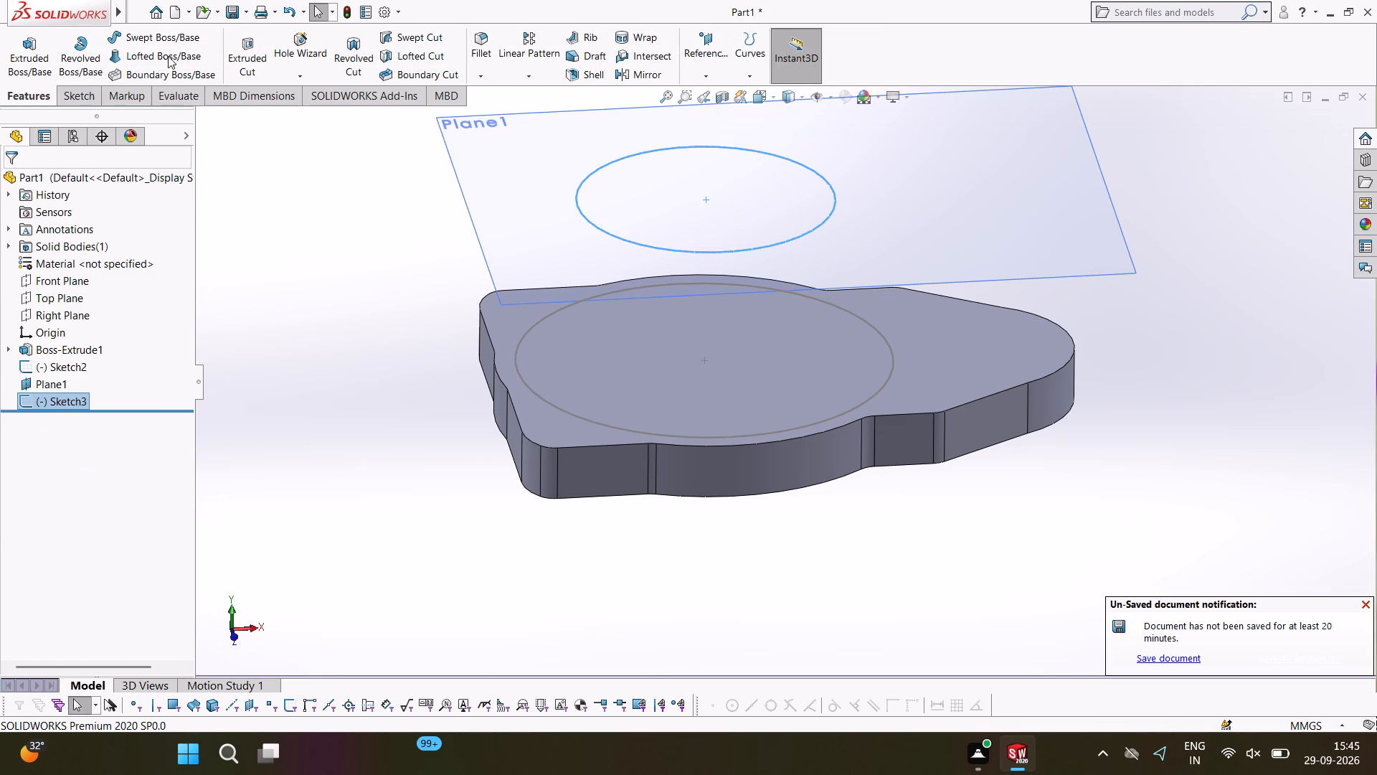
{"action": "left_click", "coordinate": [150, 54]}
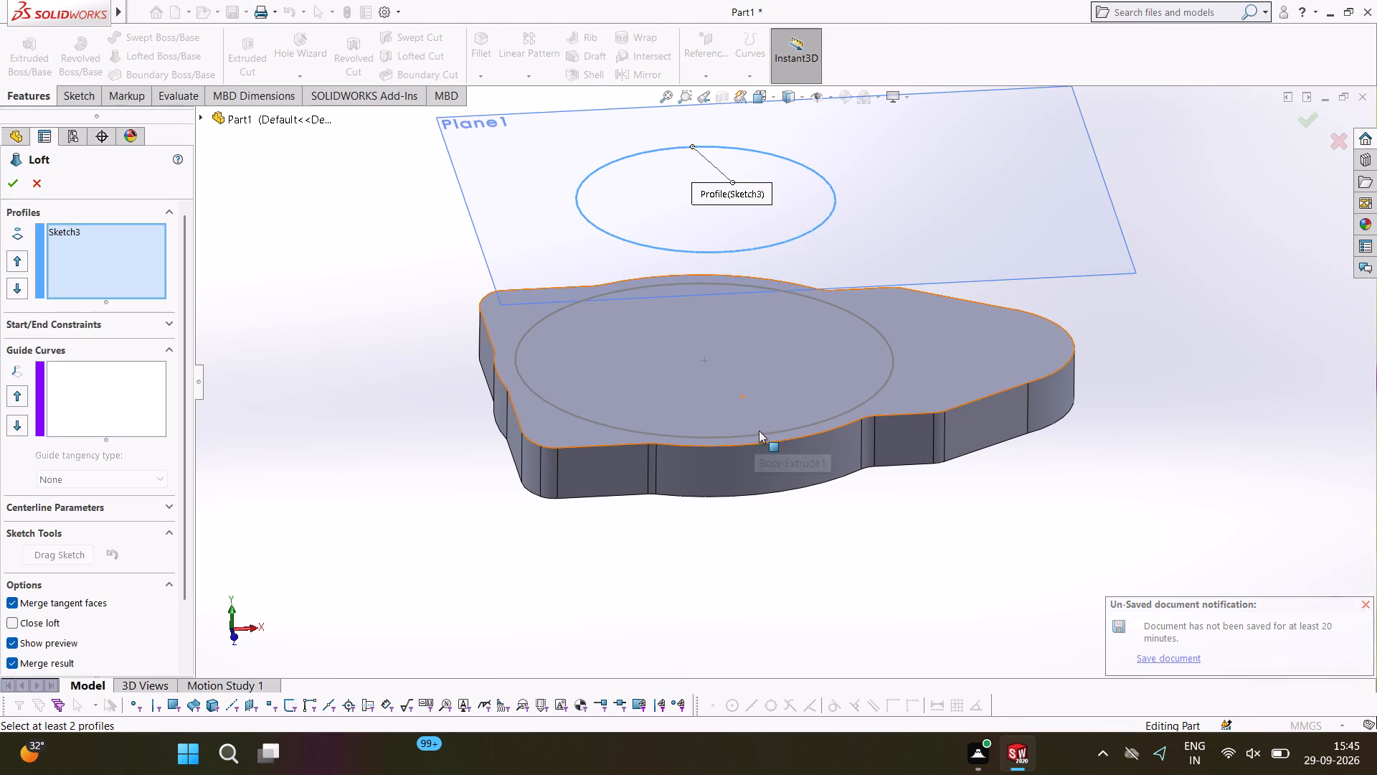
{"action": "middle_click_drag", "start_coordinate": [957, 446], "coordinate": [957, 385]}
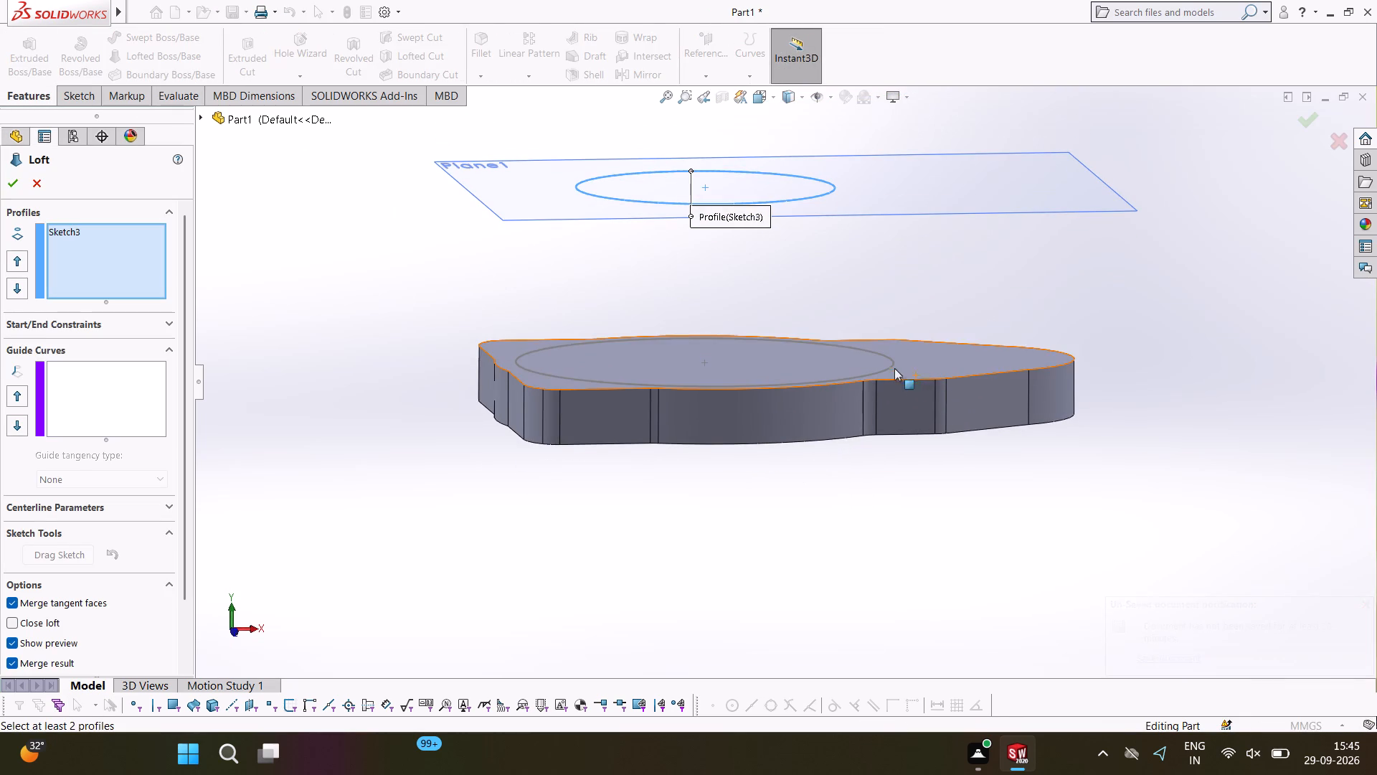
{"action": "left_click", "coordinate": [884, 370]}
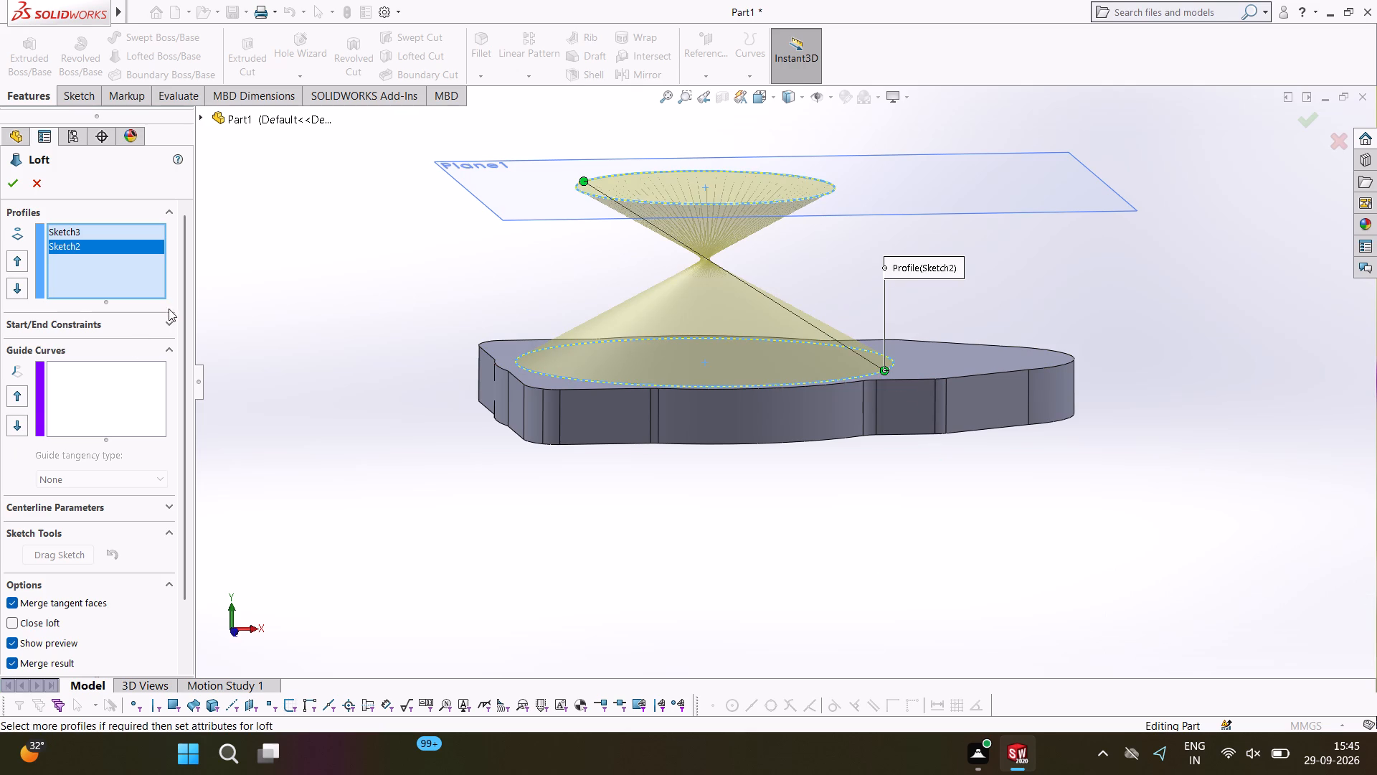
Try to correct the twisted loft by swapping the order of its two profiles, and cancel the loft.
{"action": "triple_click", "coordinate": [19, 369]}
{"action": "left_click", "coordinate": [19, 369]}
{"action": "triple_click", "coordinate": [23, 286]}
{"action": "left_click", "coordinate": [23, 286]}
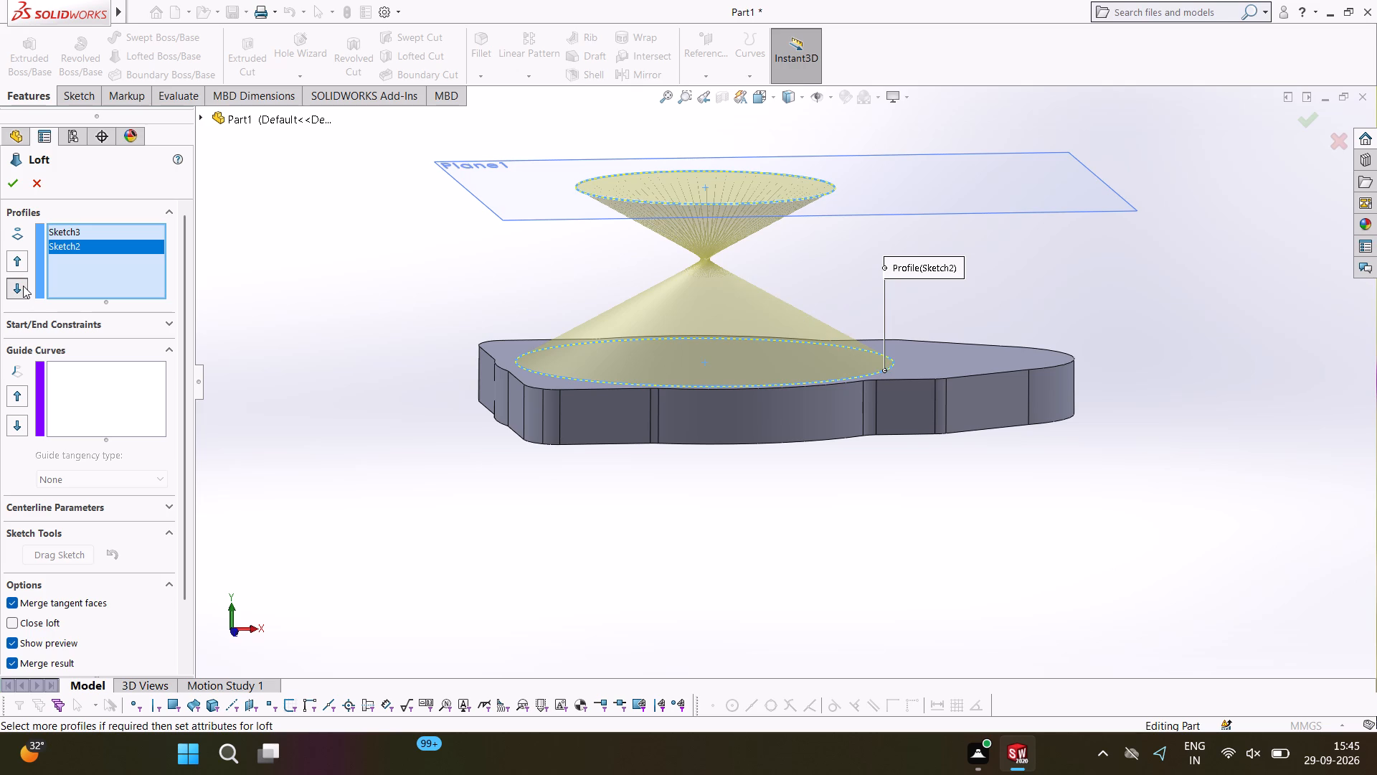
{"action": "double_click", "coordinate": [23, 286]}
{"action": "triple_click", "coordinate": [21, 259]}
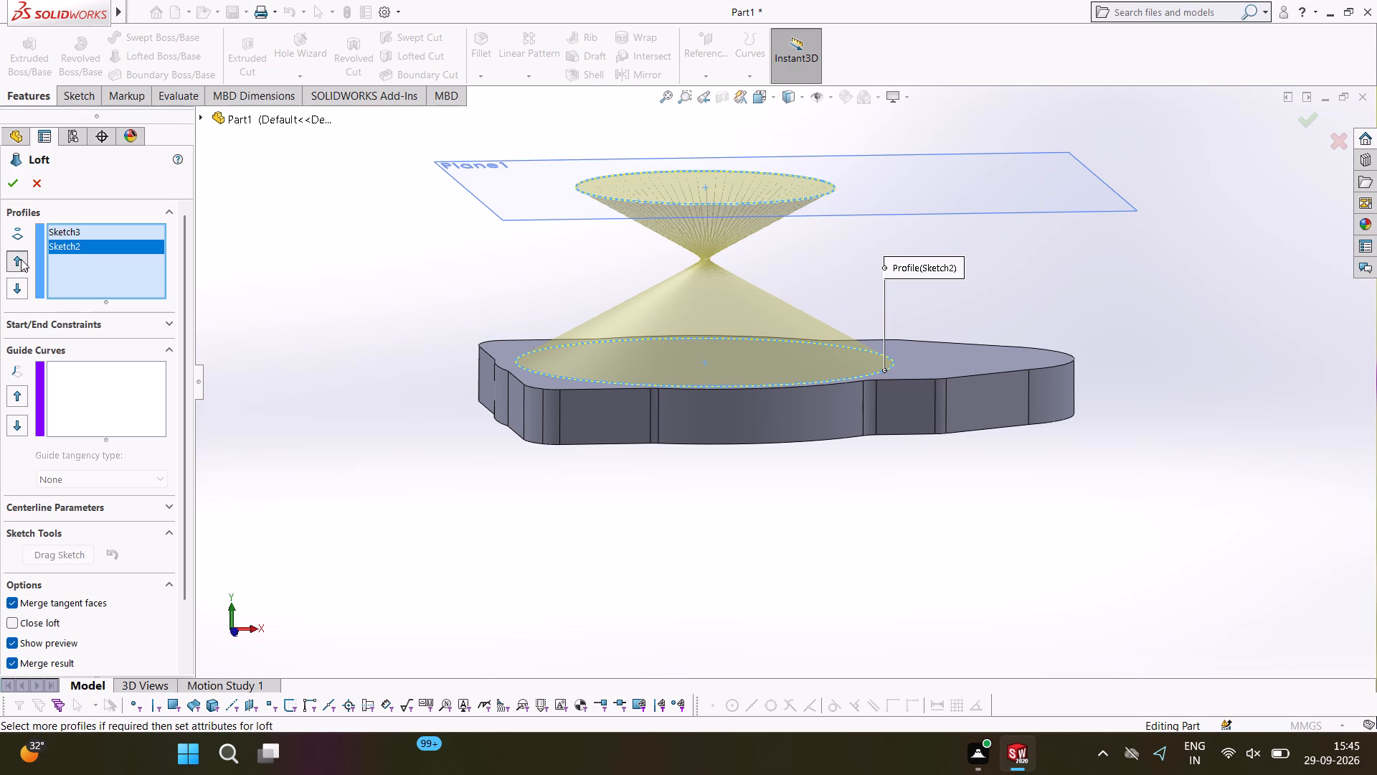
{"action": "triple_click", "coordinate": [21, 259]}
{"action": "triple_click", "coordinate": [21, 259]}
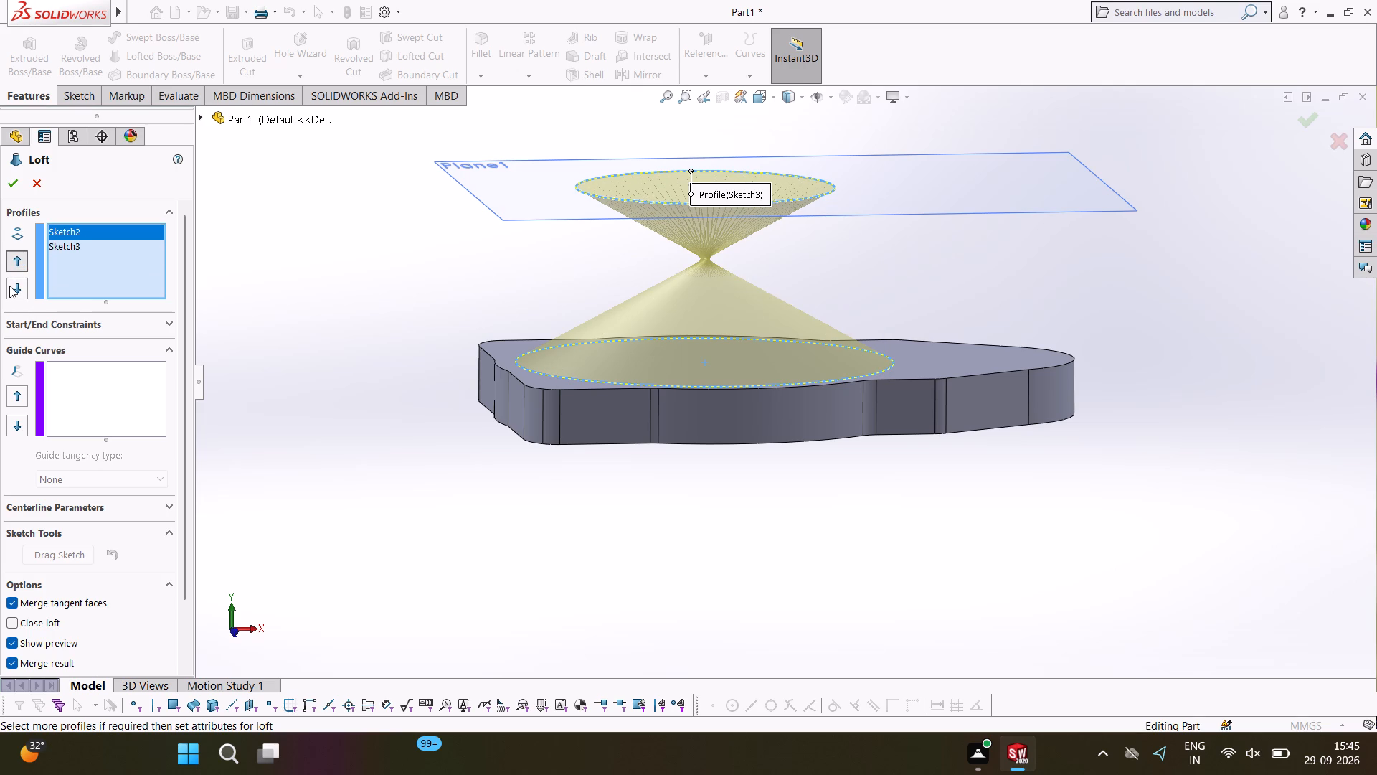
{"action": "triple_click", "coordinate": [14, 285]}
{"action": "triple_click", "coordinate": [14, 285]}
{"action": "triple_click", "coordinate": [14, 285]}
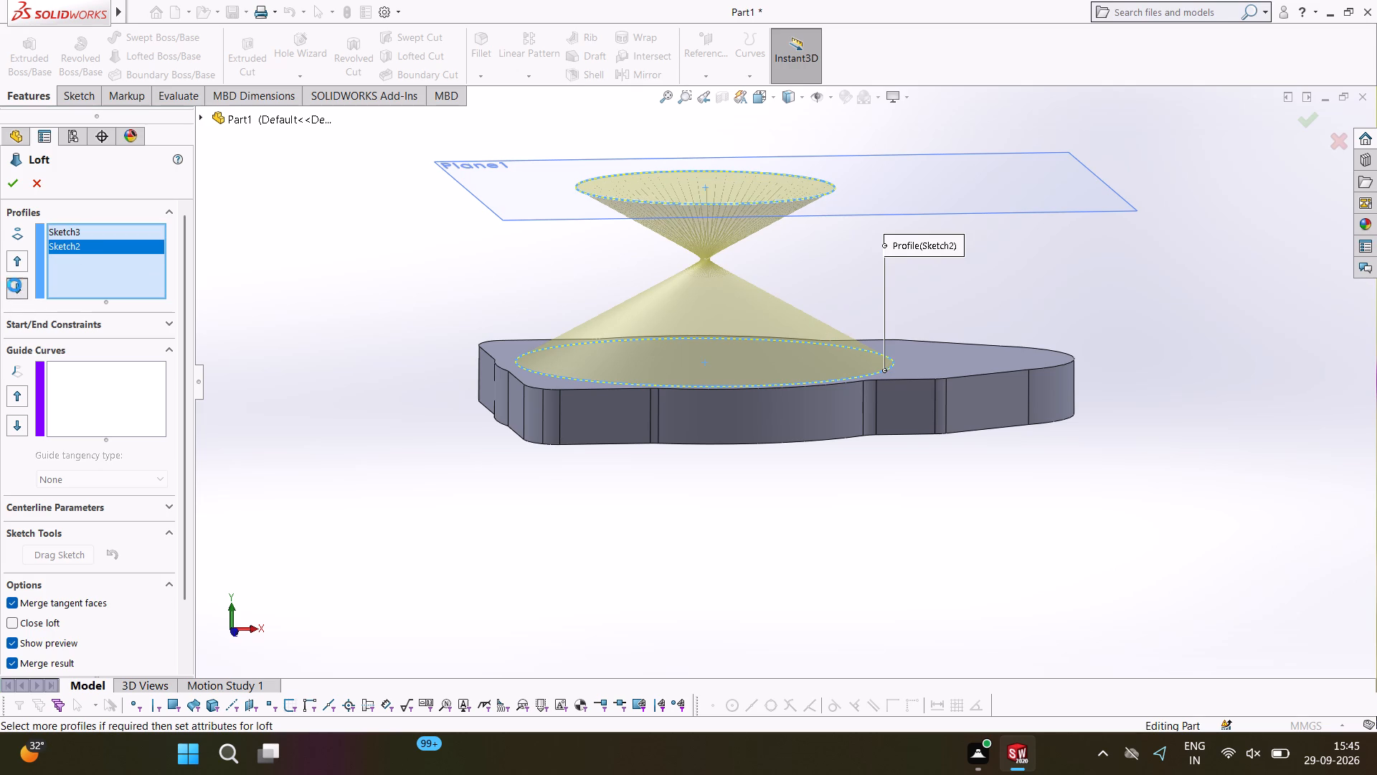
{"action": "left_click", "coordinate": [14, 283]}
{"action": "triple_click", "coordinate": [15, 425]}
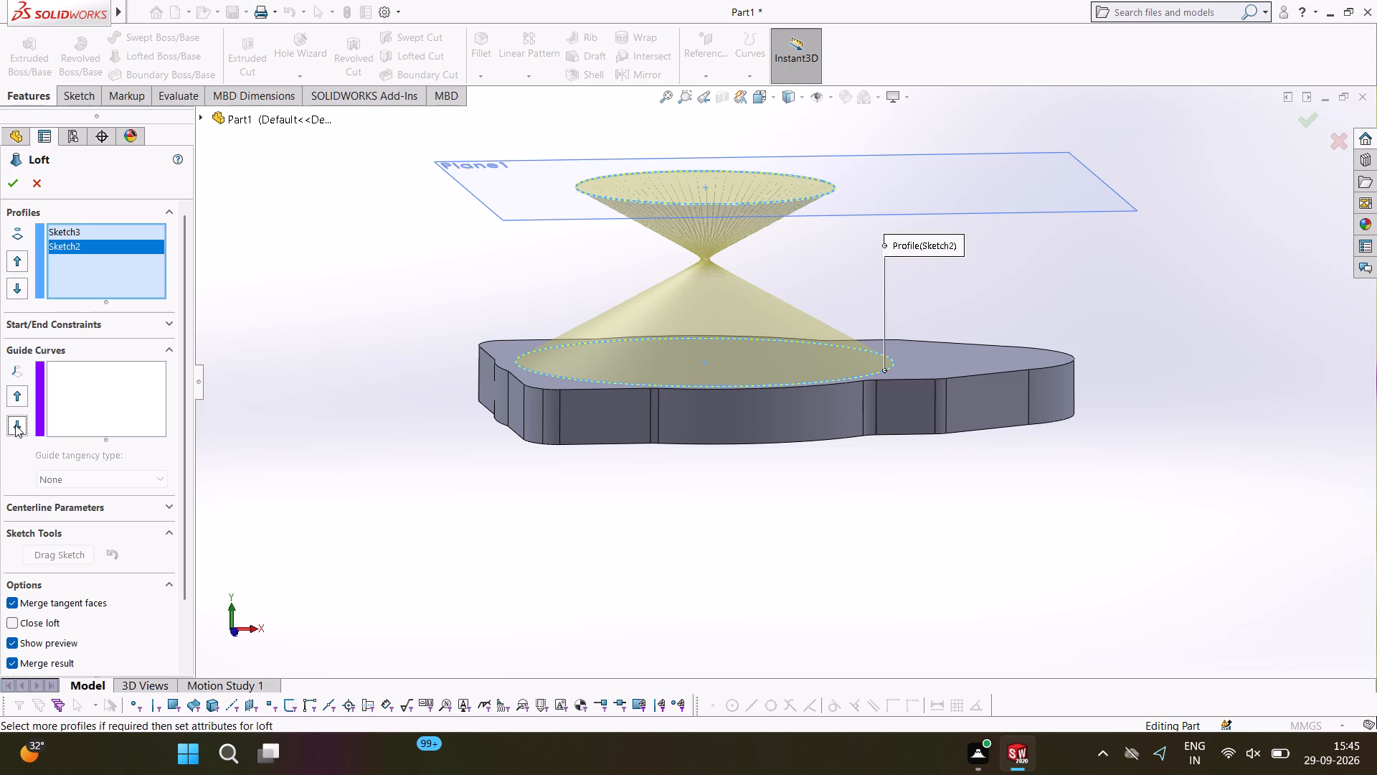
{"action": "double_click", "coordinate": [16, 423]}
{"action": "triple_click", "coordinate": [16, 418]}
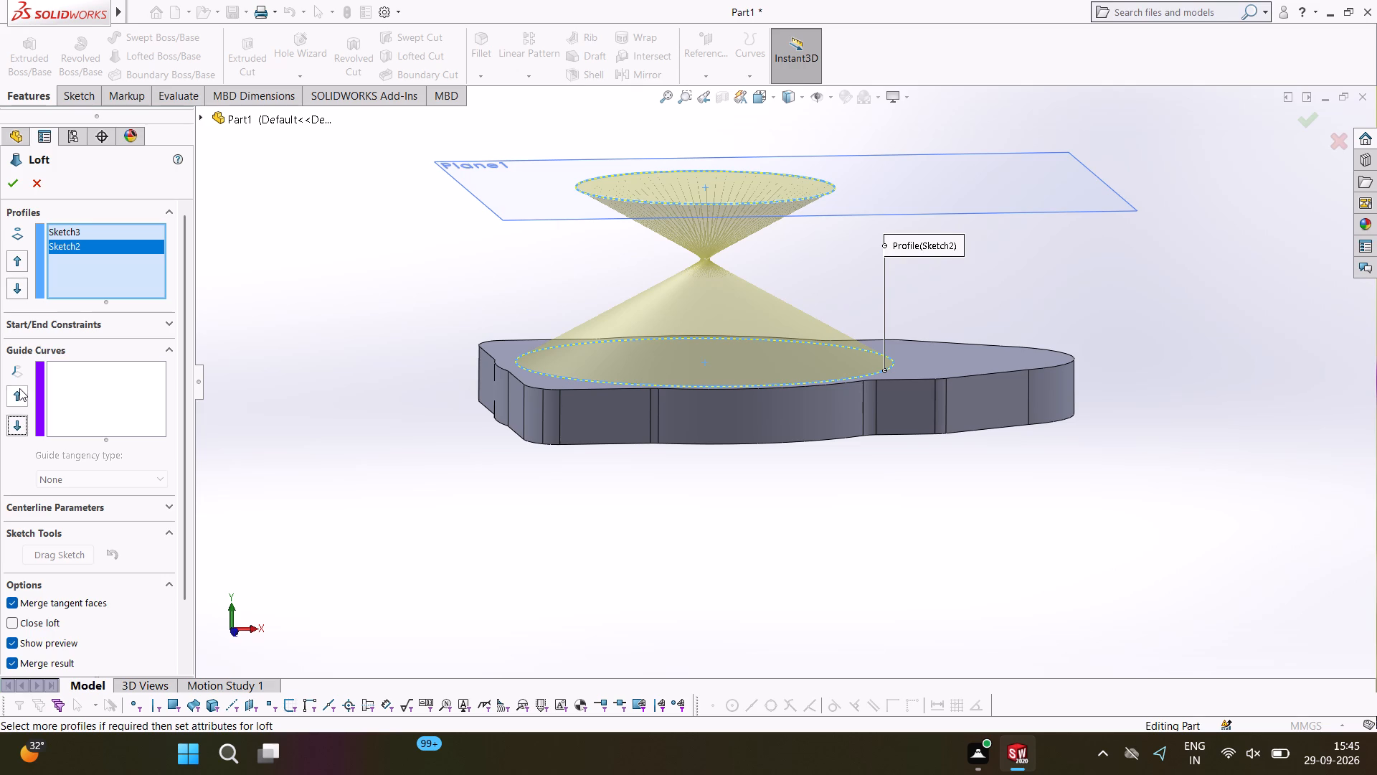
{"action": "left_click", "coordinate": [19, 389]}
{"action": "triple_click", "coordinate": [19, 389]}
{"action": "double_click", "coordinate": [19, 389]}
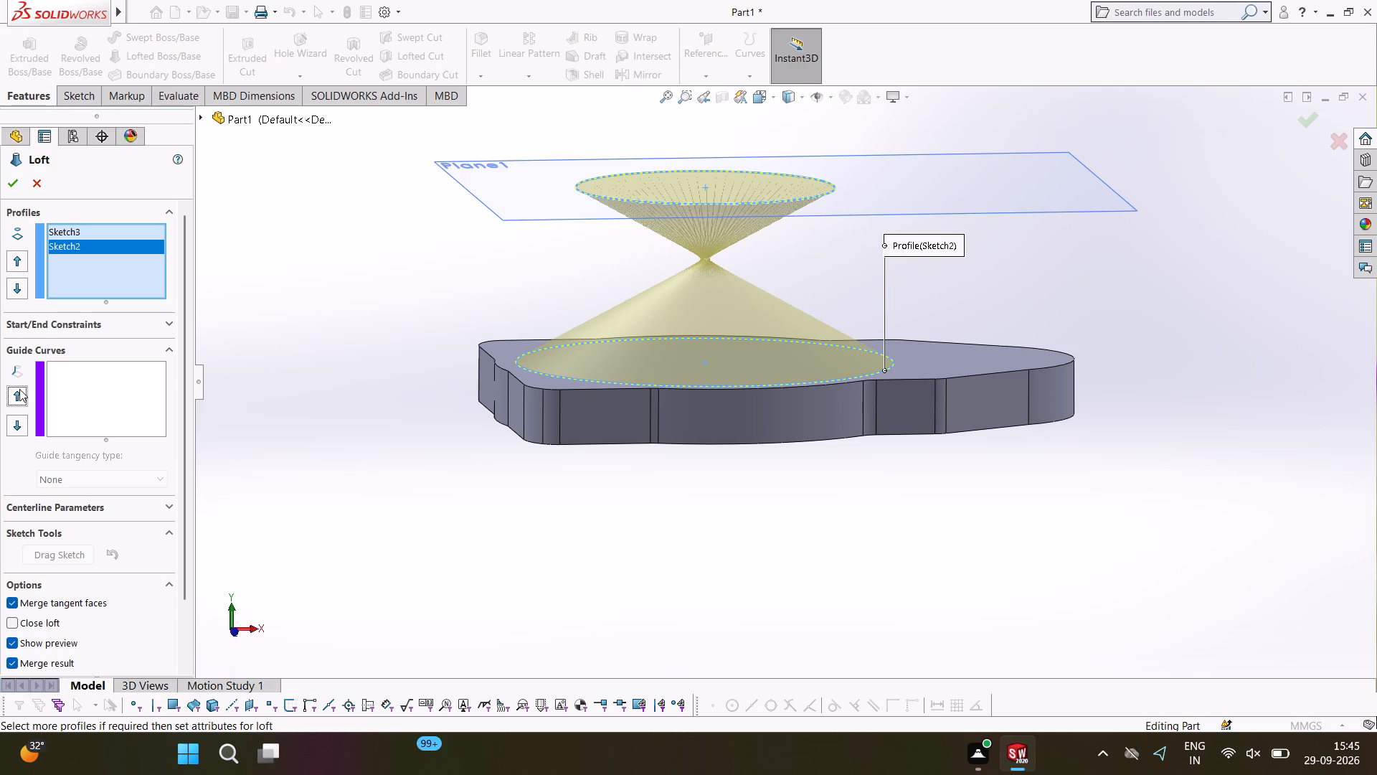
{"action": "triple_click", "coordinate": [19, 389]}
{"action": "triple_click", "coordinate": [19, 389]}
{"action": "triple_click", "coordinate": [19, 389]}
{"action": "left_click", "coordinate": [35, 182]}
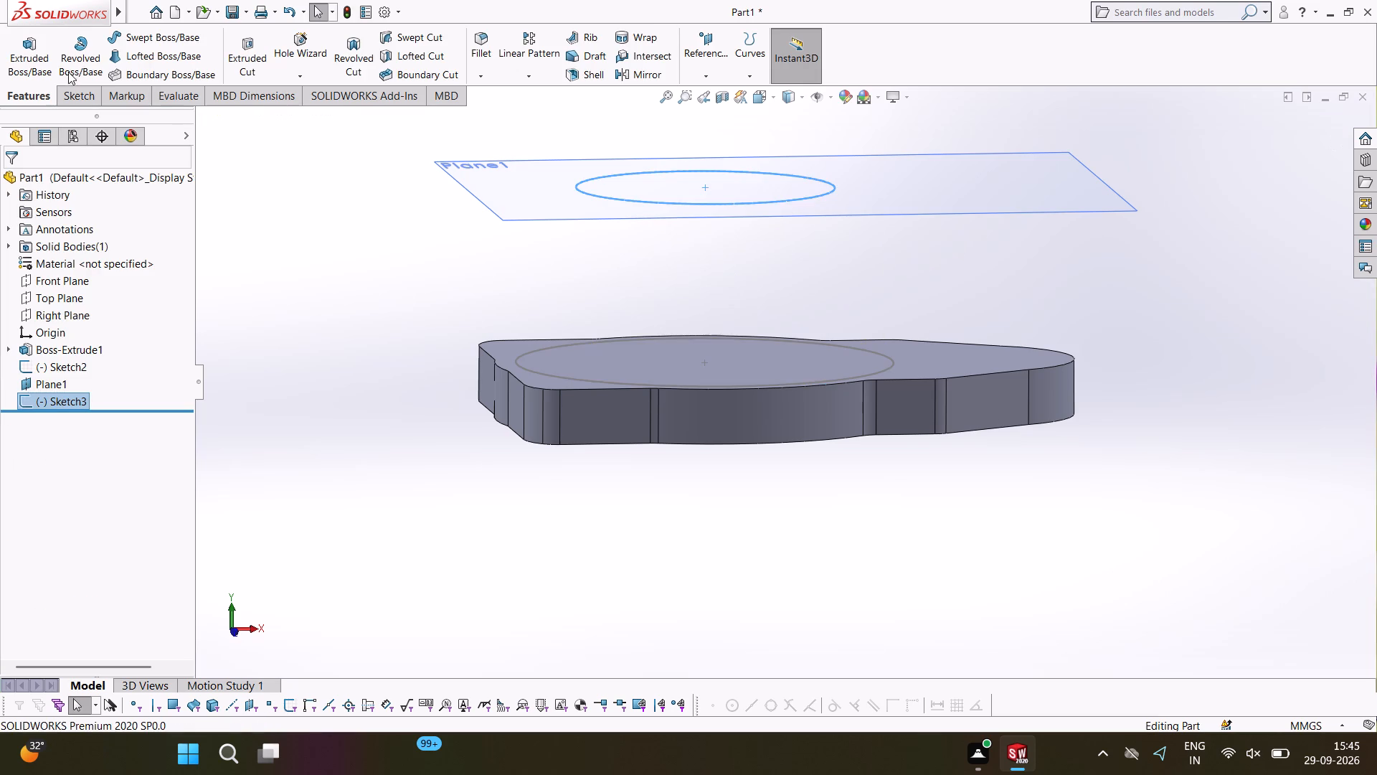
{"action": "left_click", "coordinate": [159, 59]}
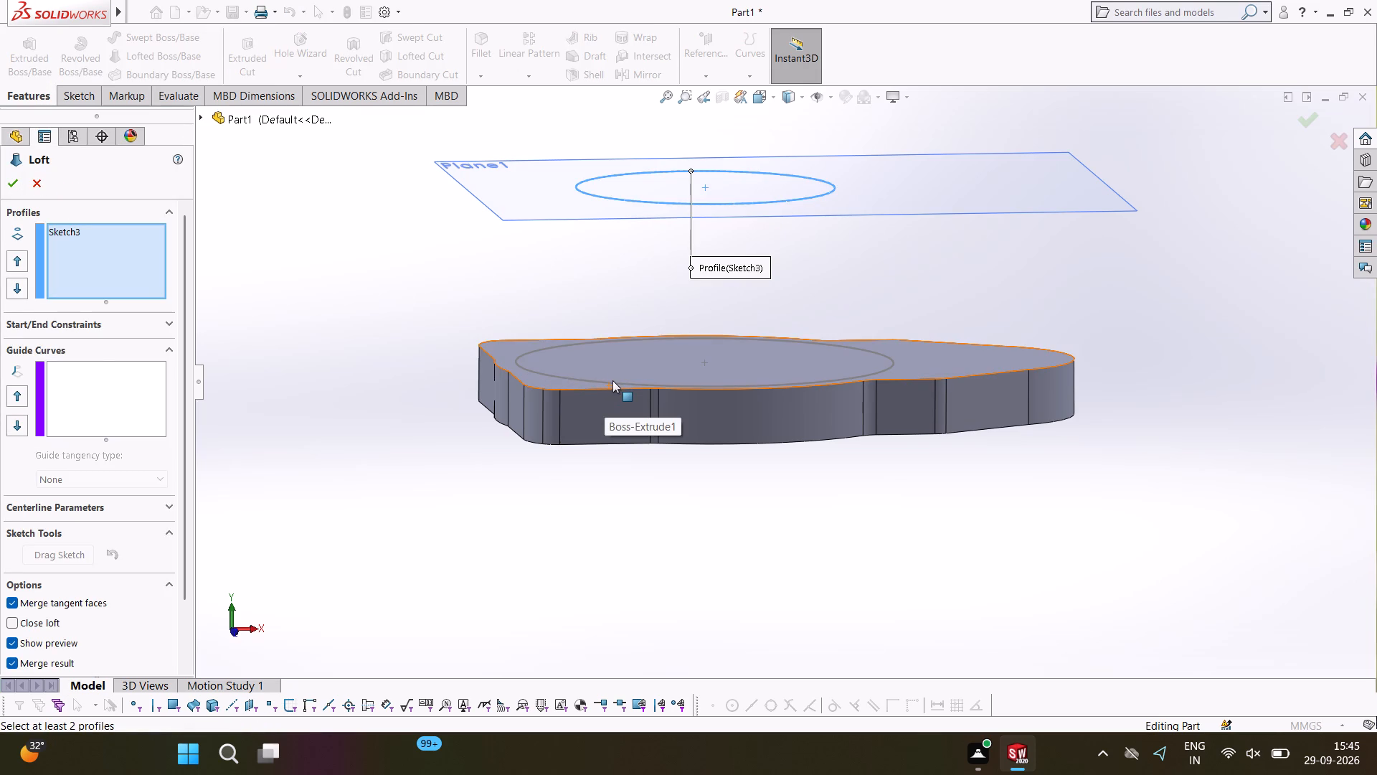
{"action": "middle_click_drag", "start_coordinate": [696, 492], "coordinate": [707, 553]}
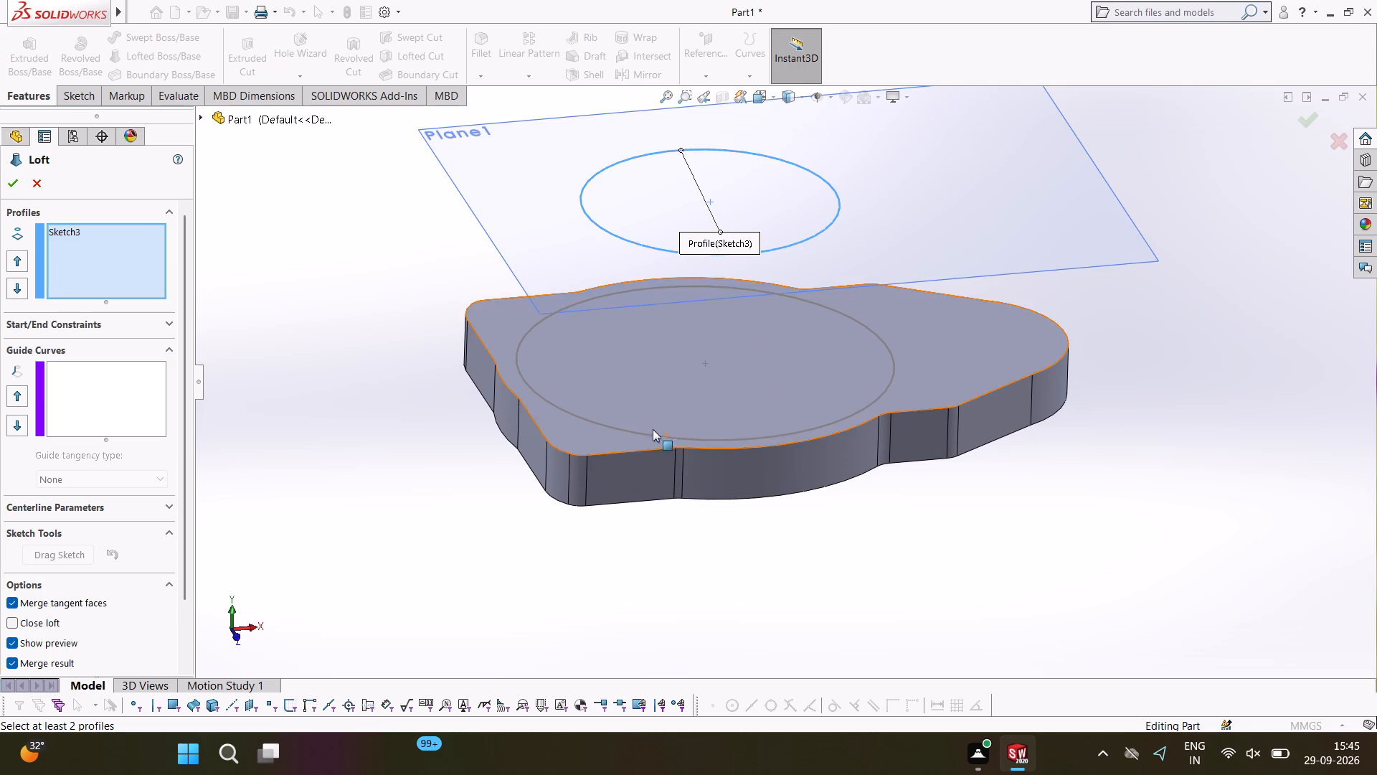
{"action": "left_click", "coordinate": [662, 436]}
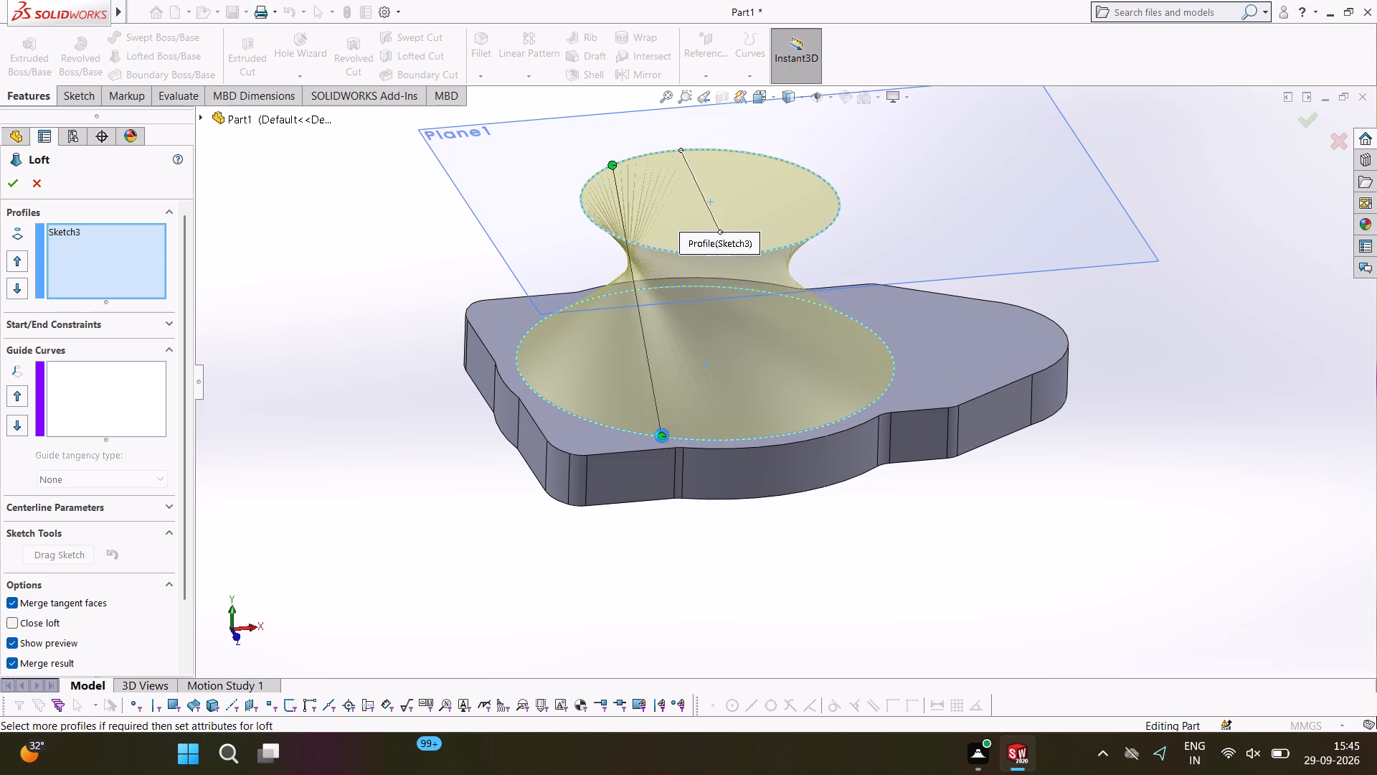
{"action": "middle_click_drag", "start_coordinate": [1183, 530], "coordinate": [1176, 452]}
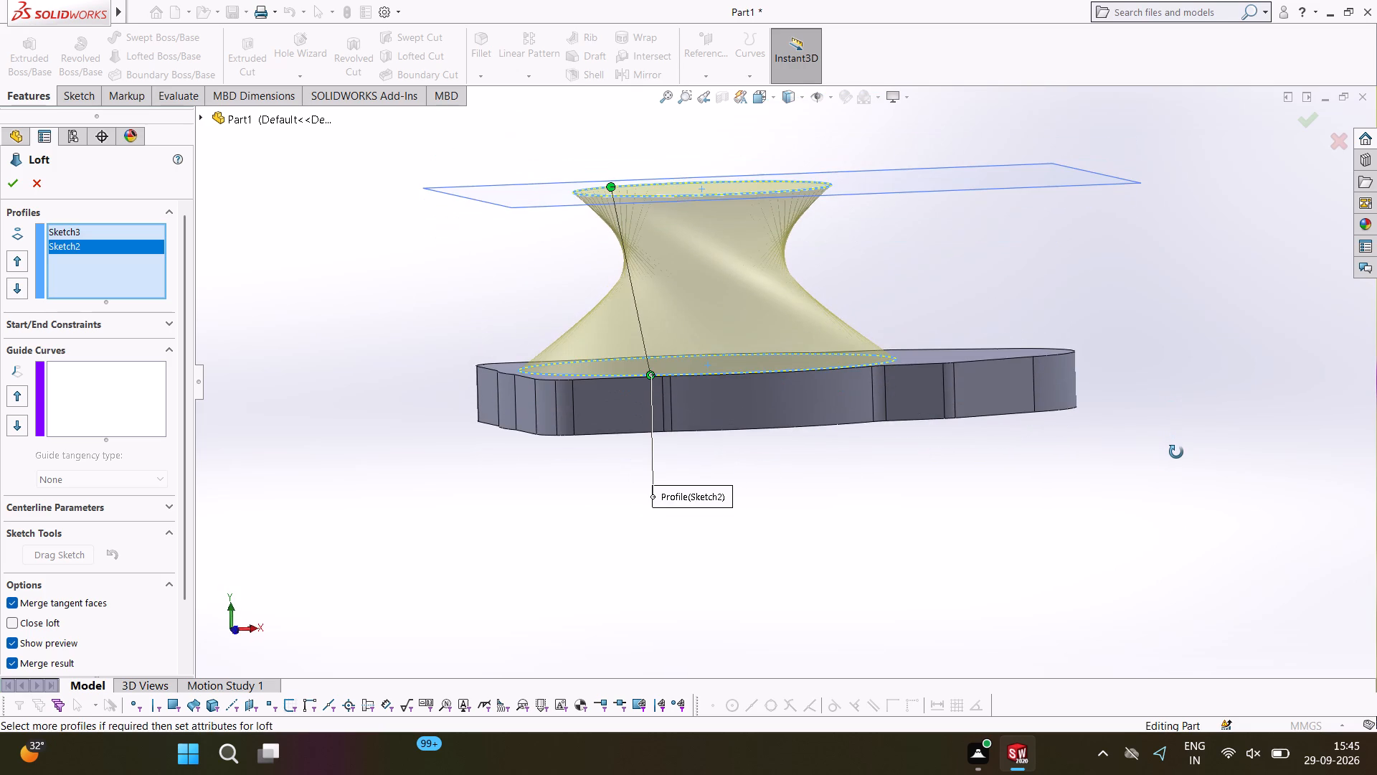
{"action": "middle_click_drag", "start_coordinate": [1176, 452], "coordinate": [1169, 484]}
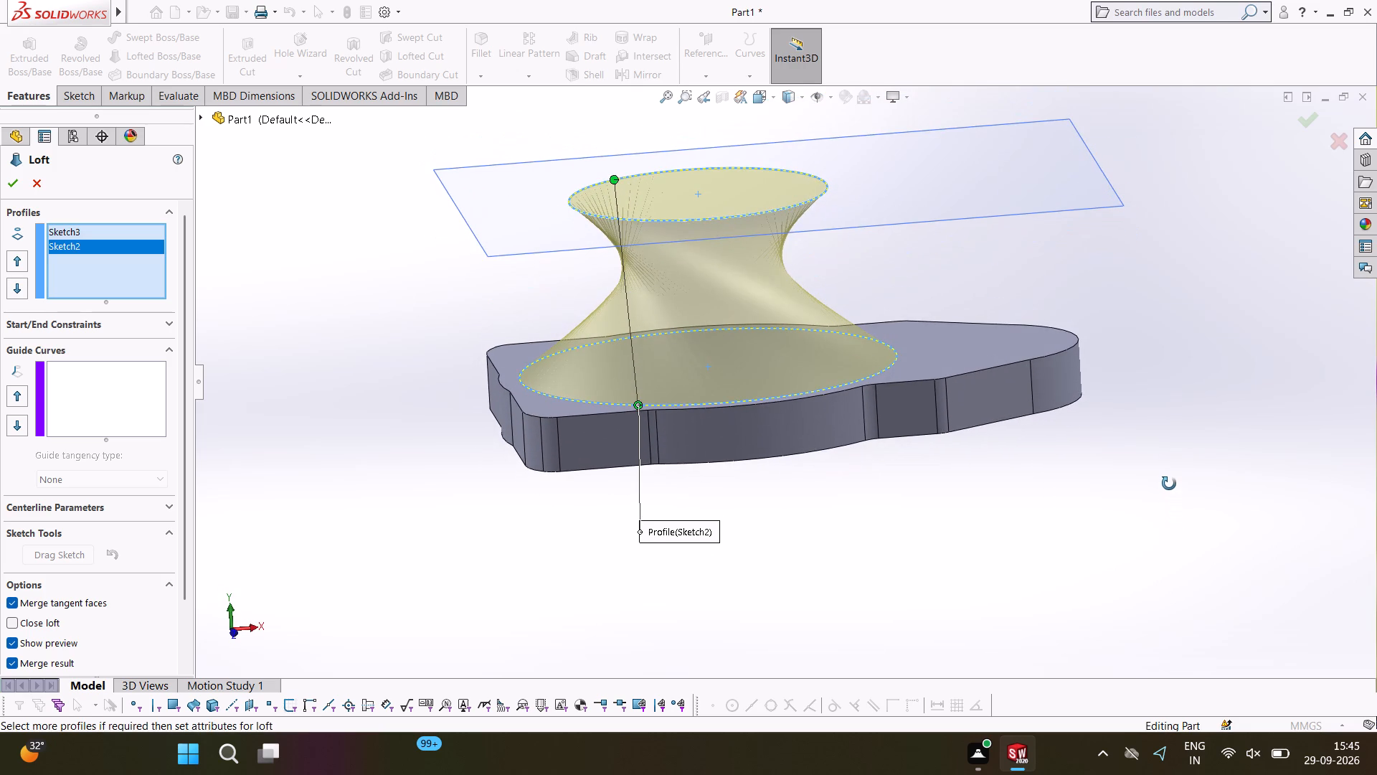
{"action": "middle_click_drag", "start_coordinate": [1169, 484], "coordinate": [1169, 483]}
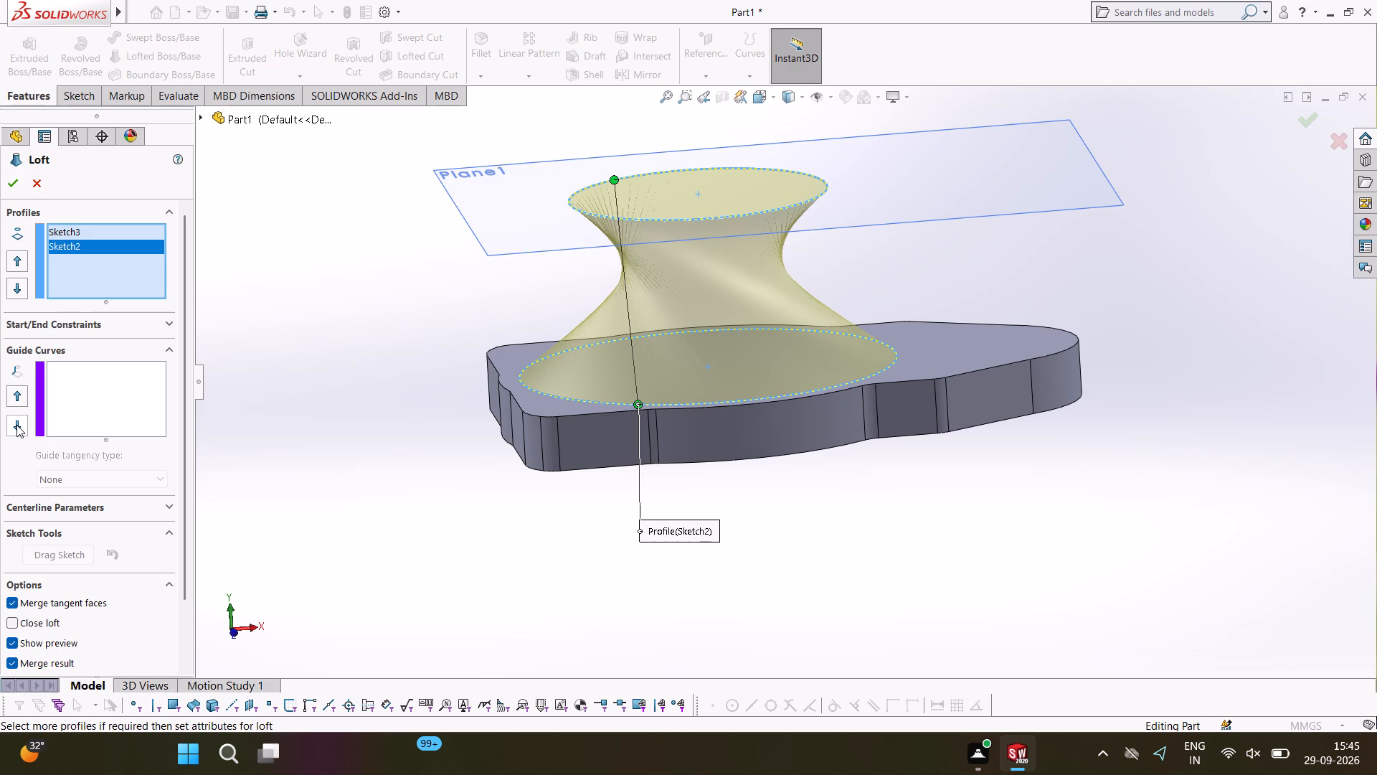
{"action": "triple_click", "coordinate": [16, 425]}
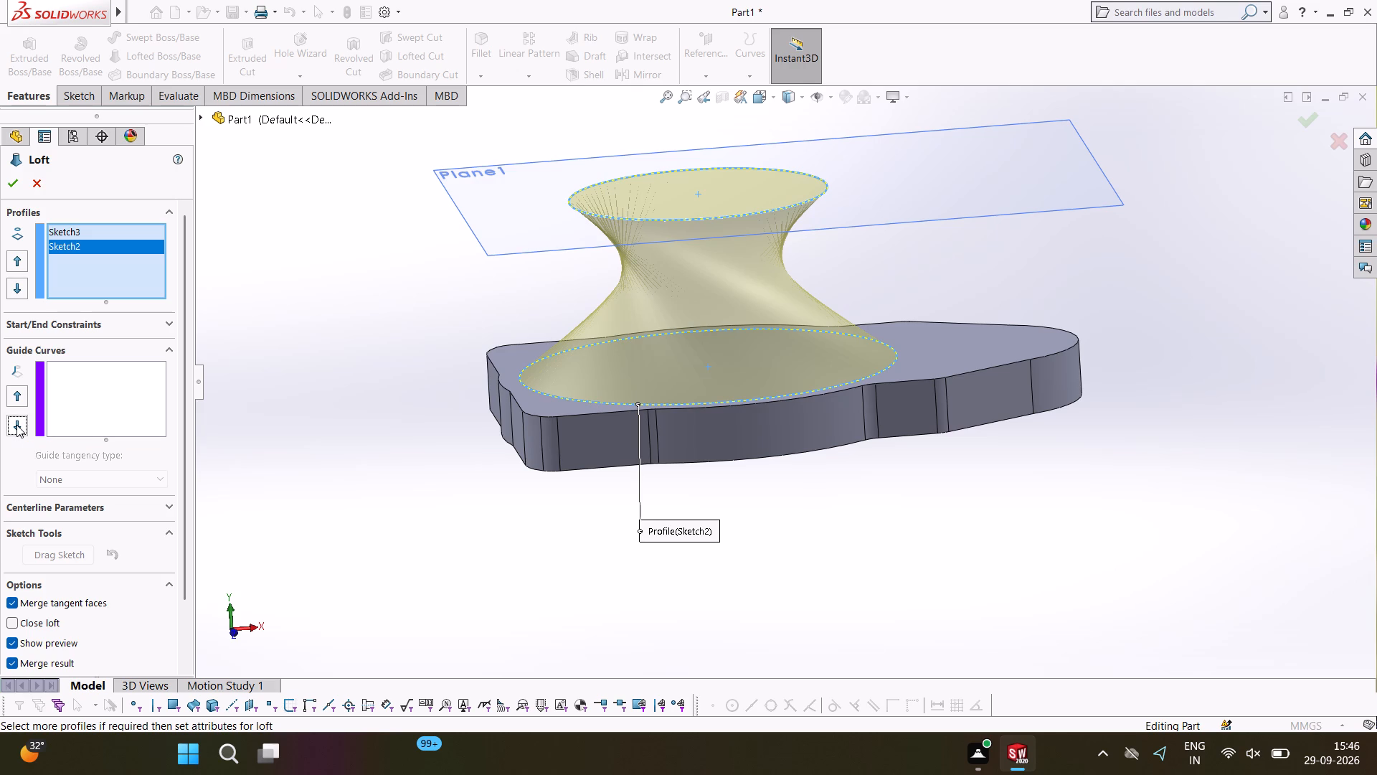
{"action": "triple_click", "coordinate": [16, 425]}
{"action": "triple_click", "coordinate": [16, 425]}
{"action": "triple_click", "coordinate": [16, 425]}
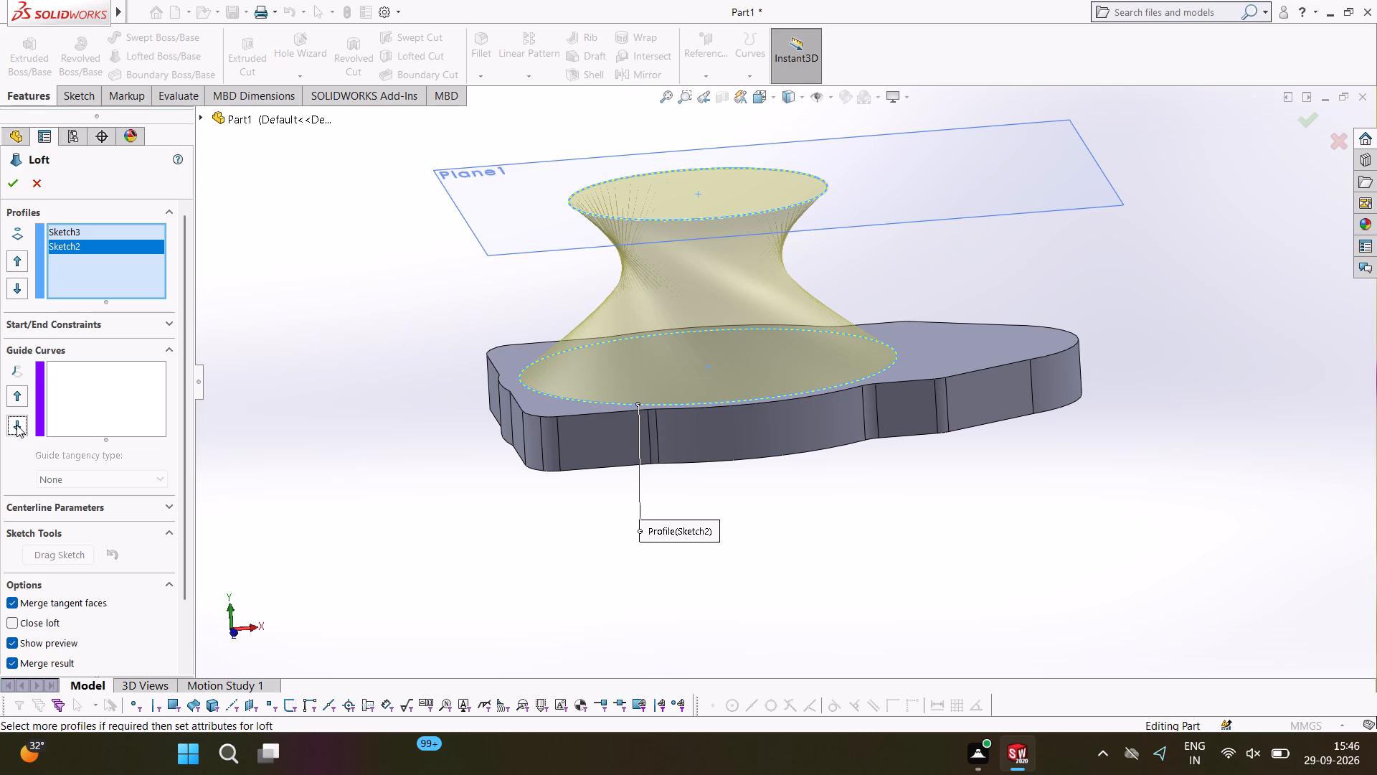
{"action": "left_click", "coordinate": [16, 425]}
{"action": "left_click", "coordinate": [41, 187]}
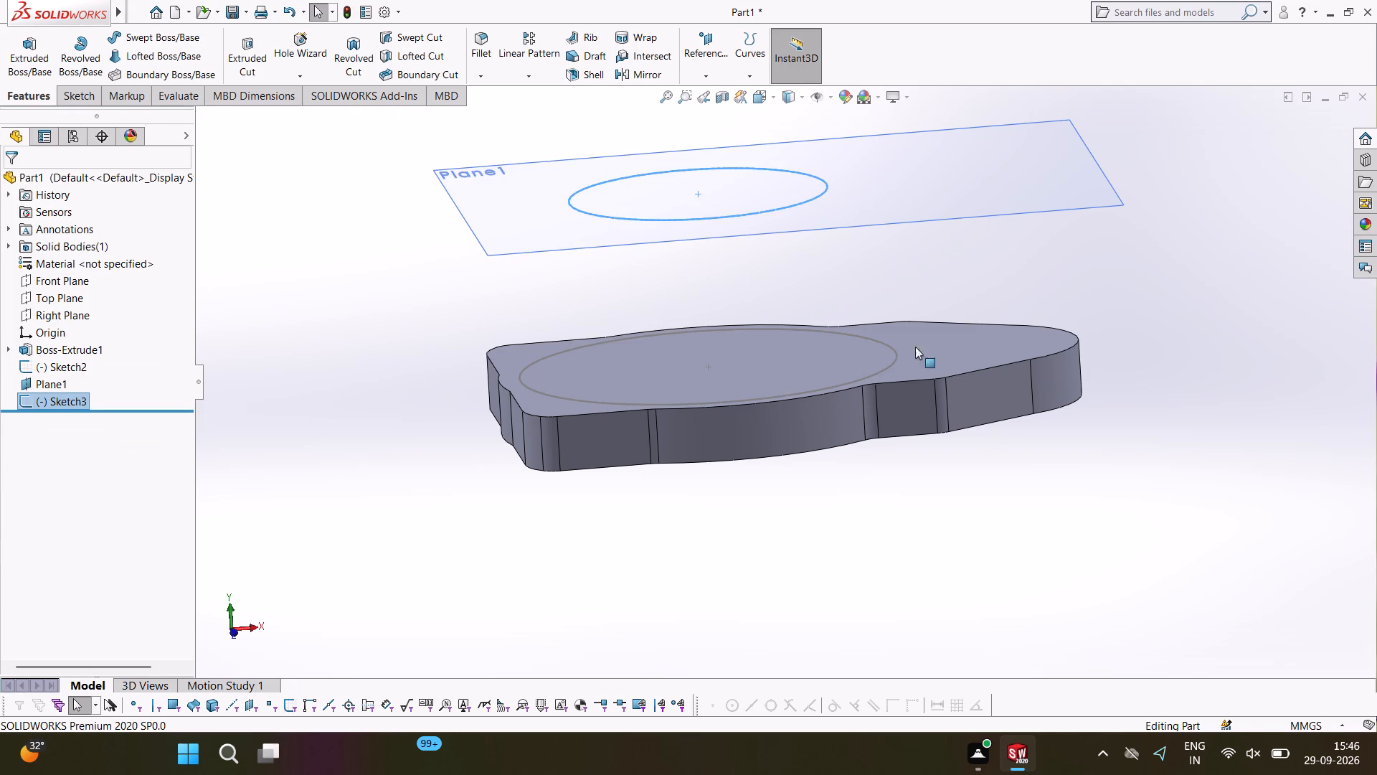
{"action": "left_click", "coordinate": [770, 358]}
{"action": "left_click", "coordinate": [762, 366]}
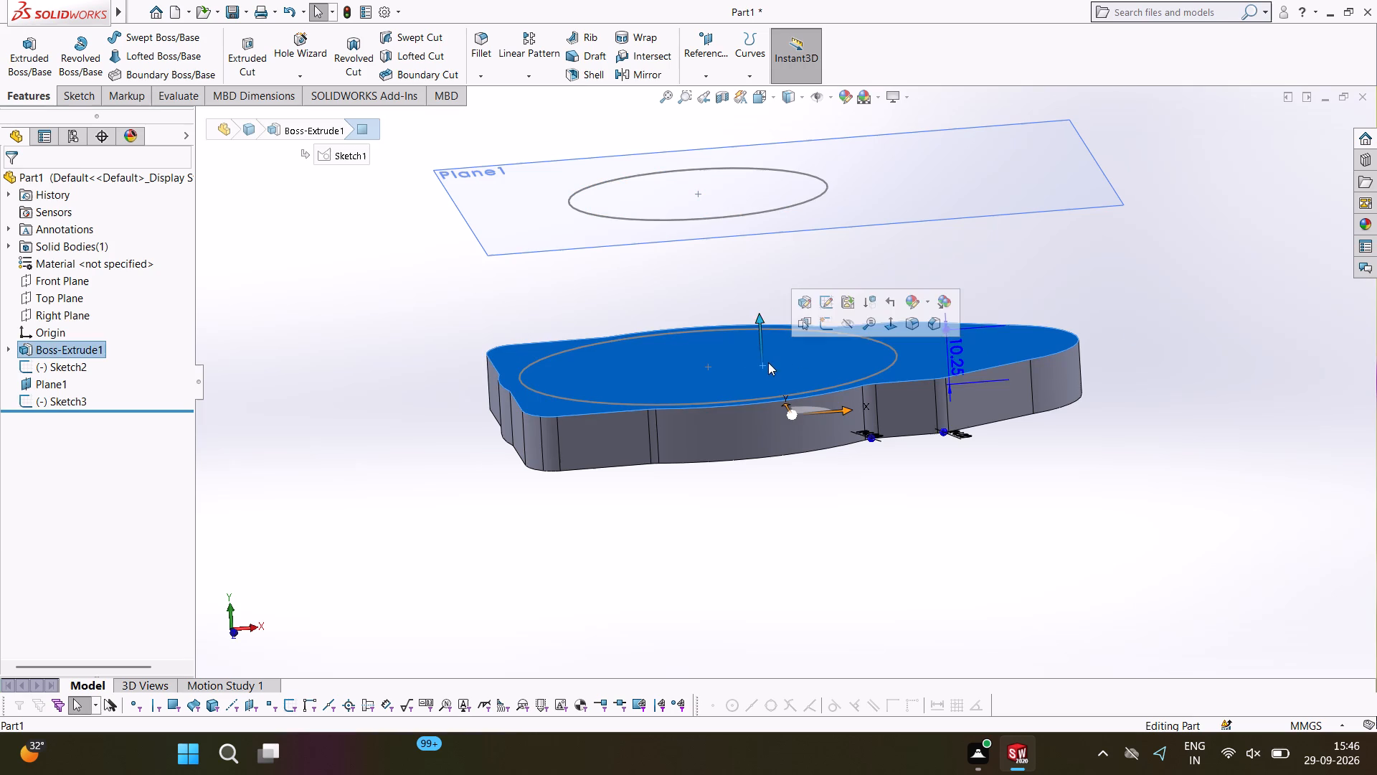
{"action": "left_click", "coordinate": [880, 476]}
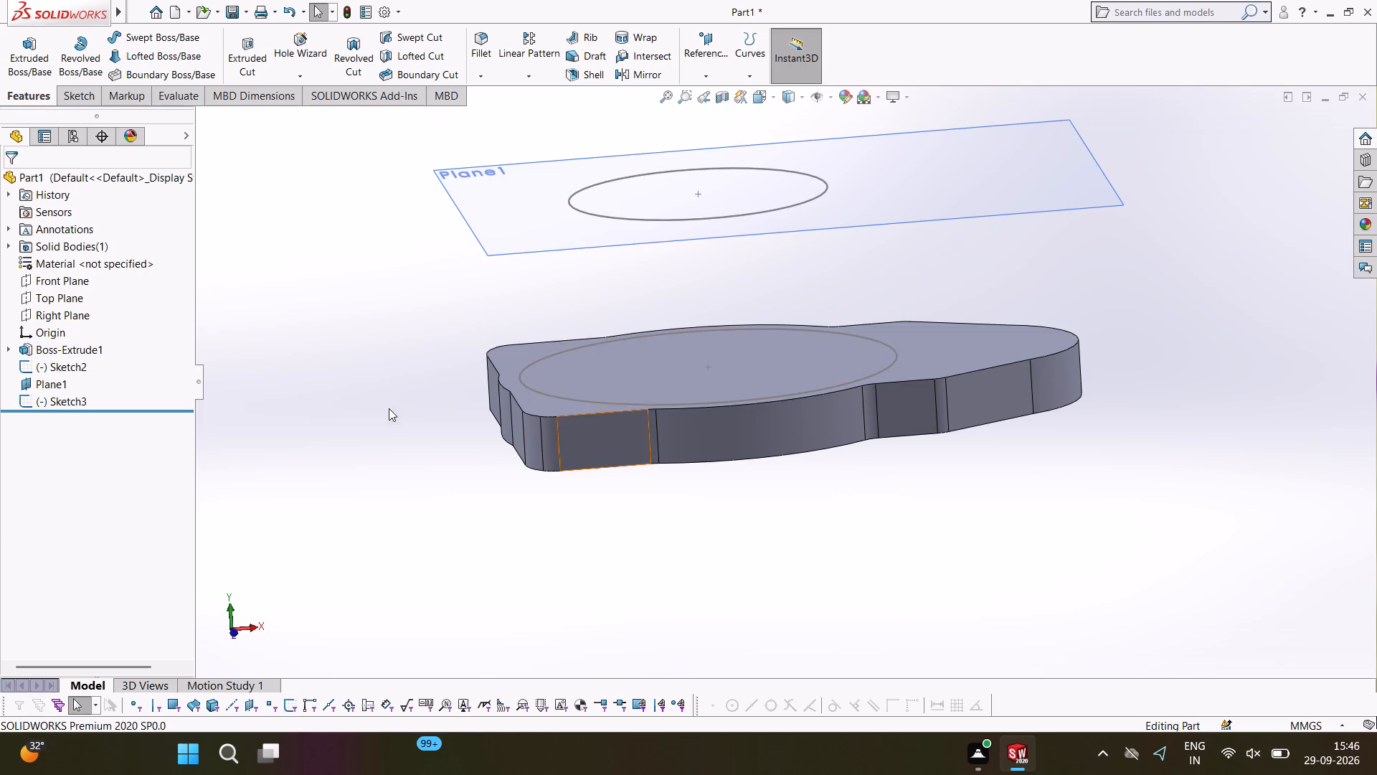
Open the plate circle's sketch and set up a blind boss extrude 60 mm deep with a 71.35° inward draft.
{"action": "left_click", "coordinate": [52, 370]}
{"action": "left_click", "coordinate": [60, 329]}
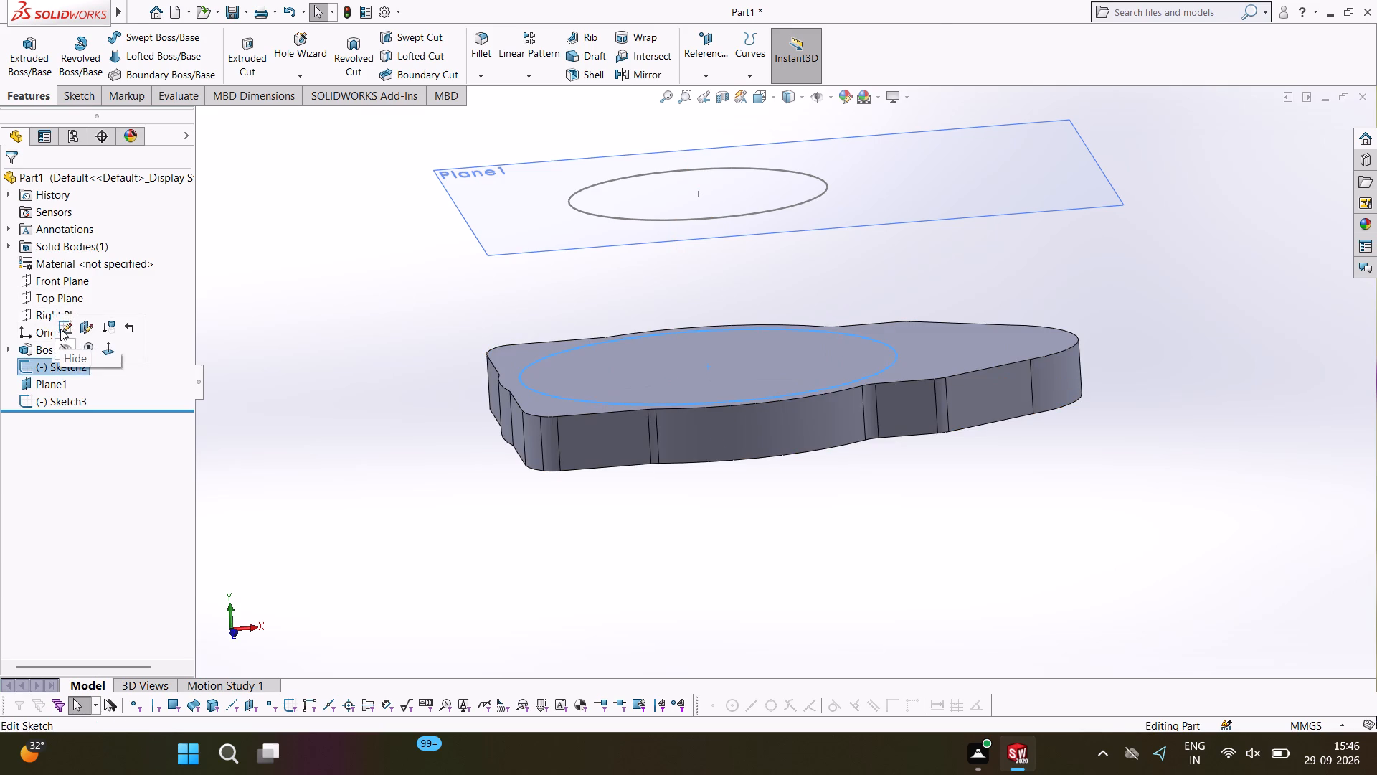
{"action": "left_click", "coordinate": [11, 94]}
{"action": "left_click", "coordinate": [23, 71]}
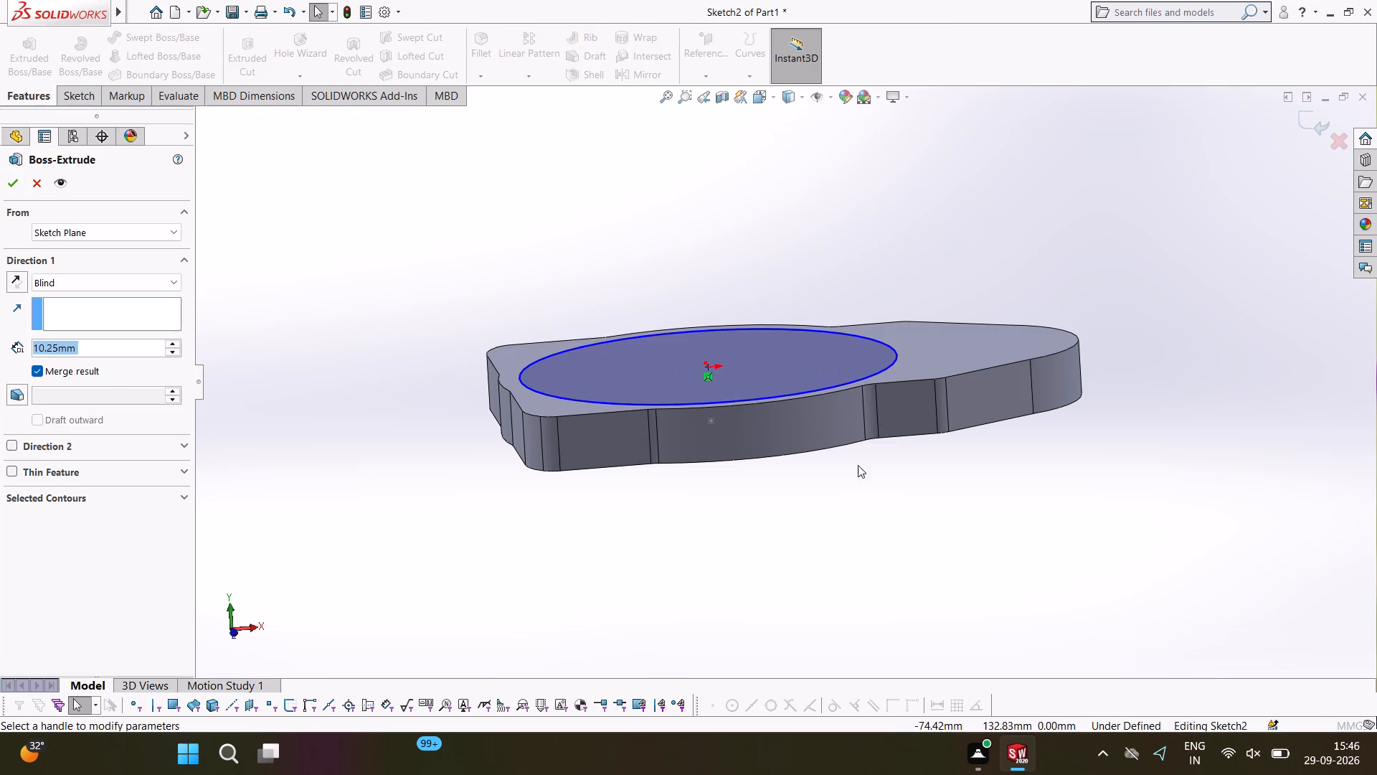
{"action": "left_click", "coordinate": [15, 388]}
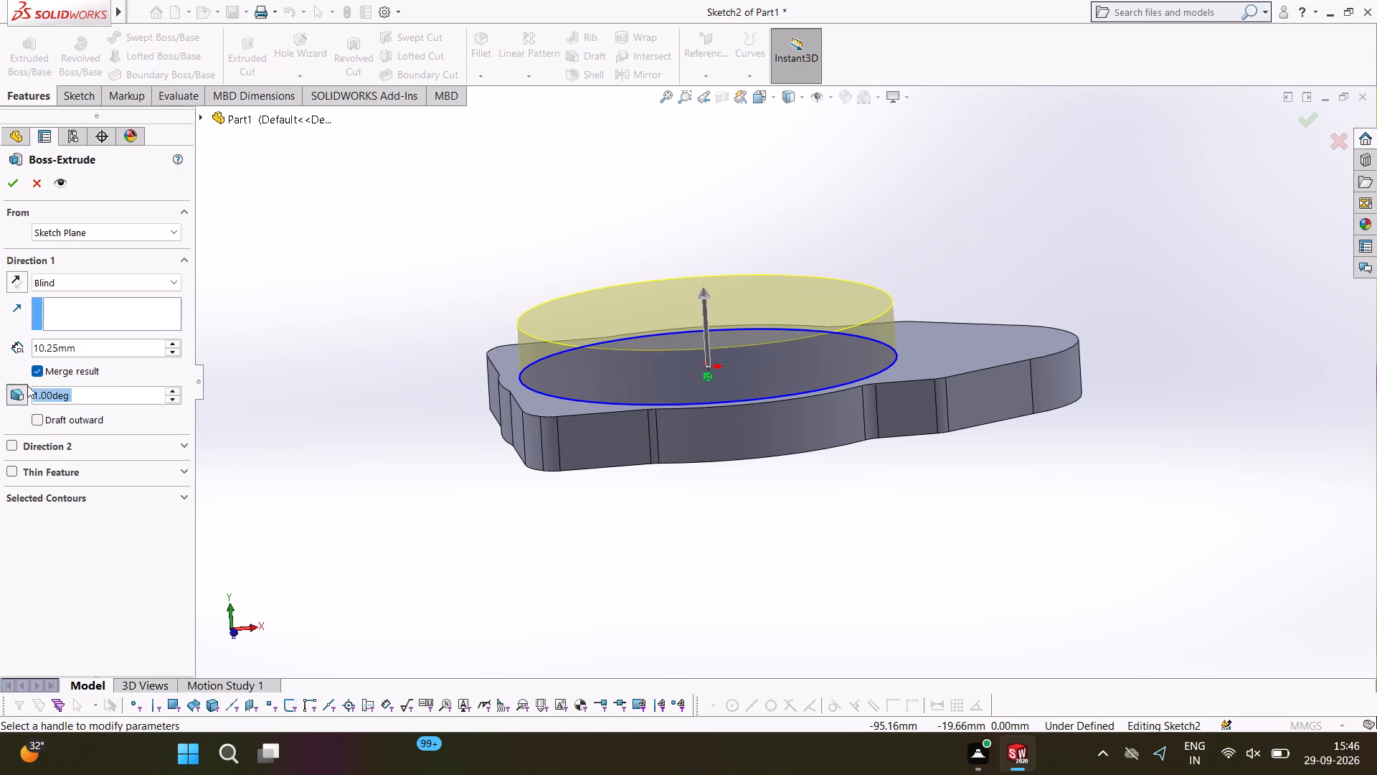
{"action": "type", "text": "71.35"}
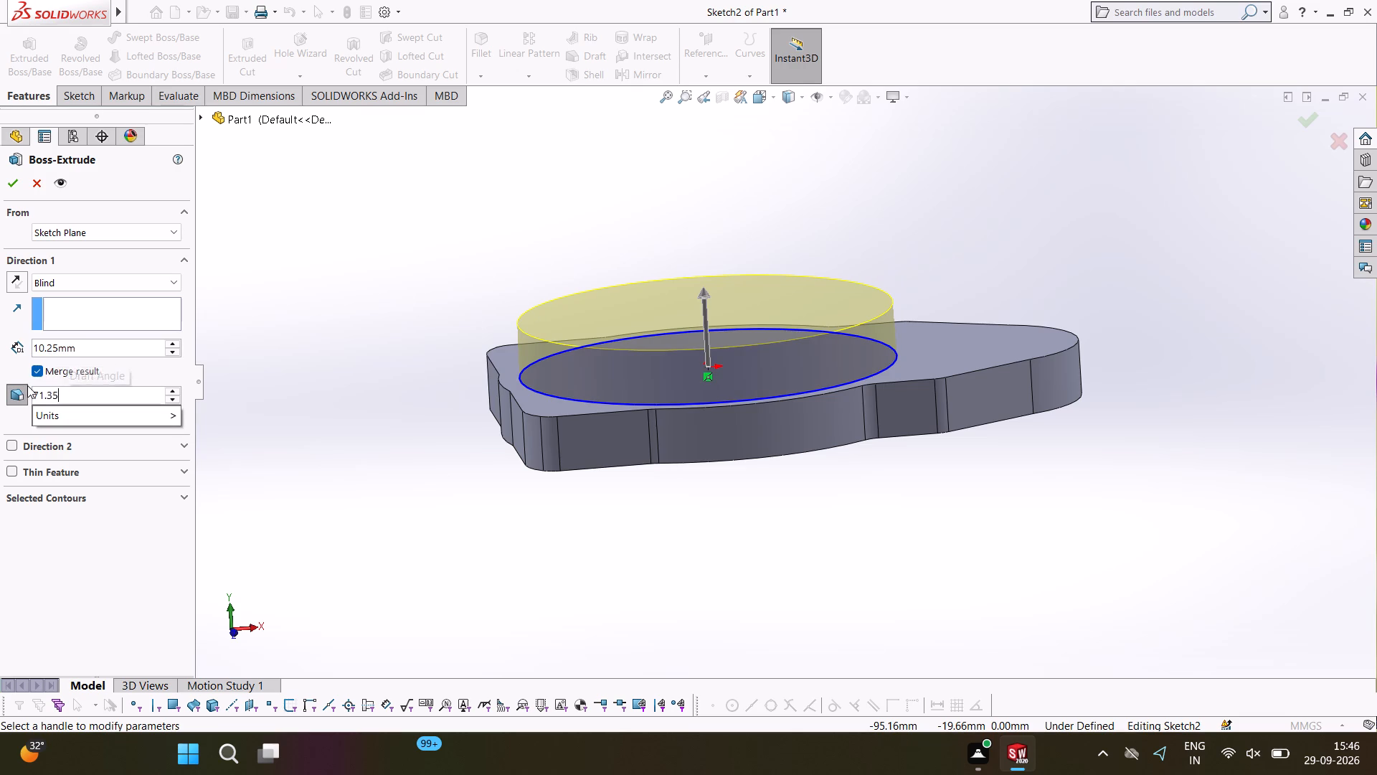
{"action": "left_click", "coordinate": [1087, 192]}
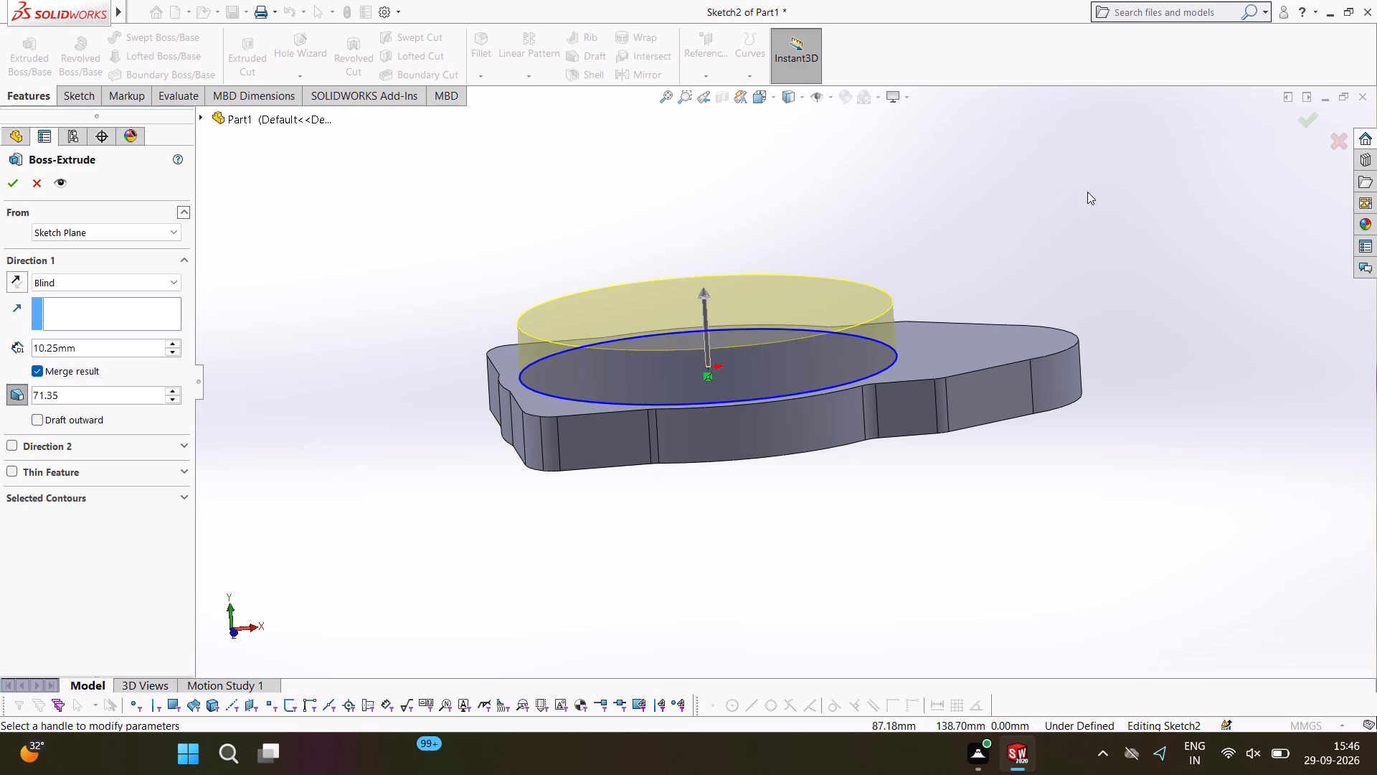
{"action": "triple_click", "coordinate": [168, 343]}
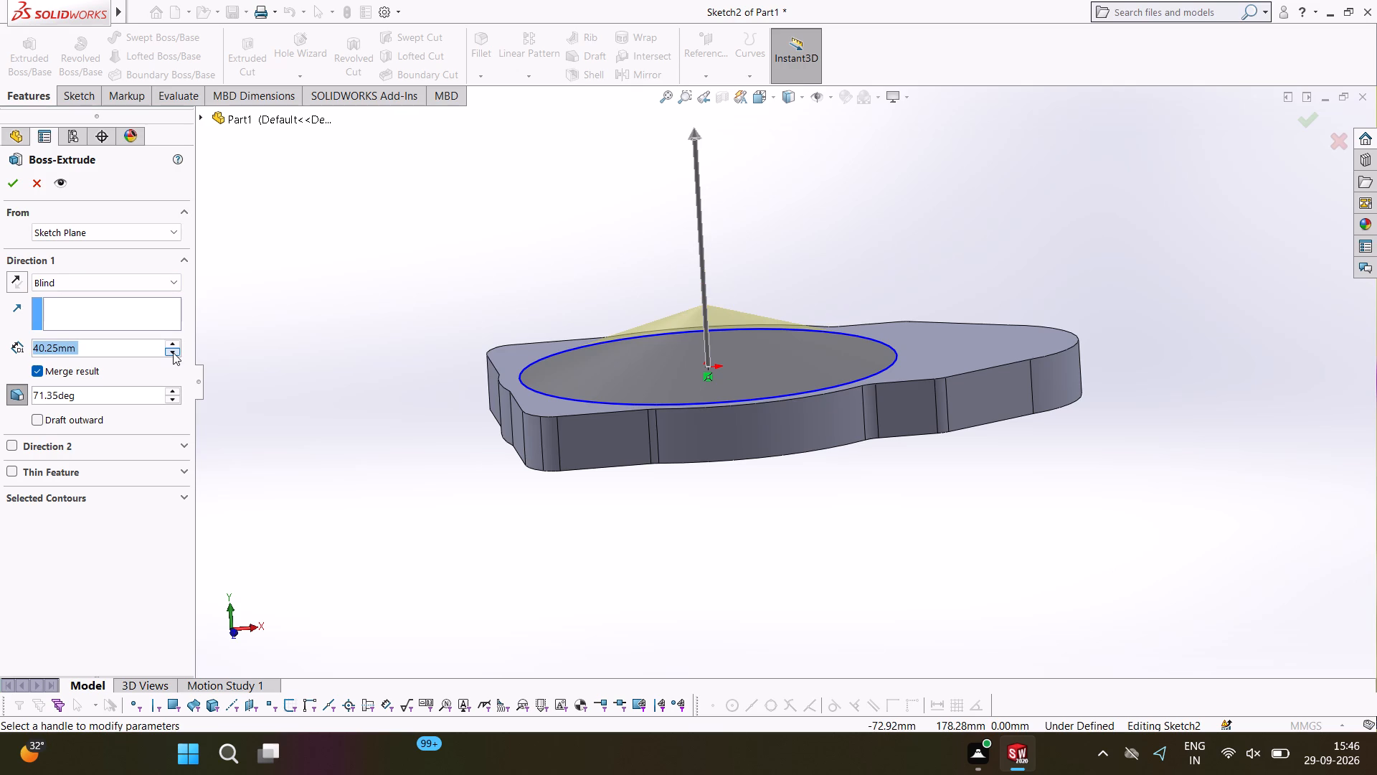
{"action": "left_click", "coordinate": [173, 352]}
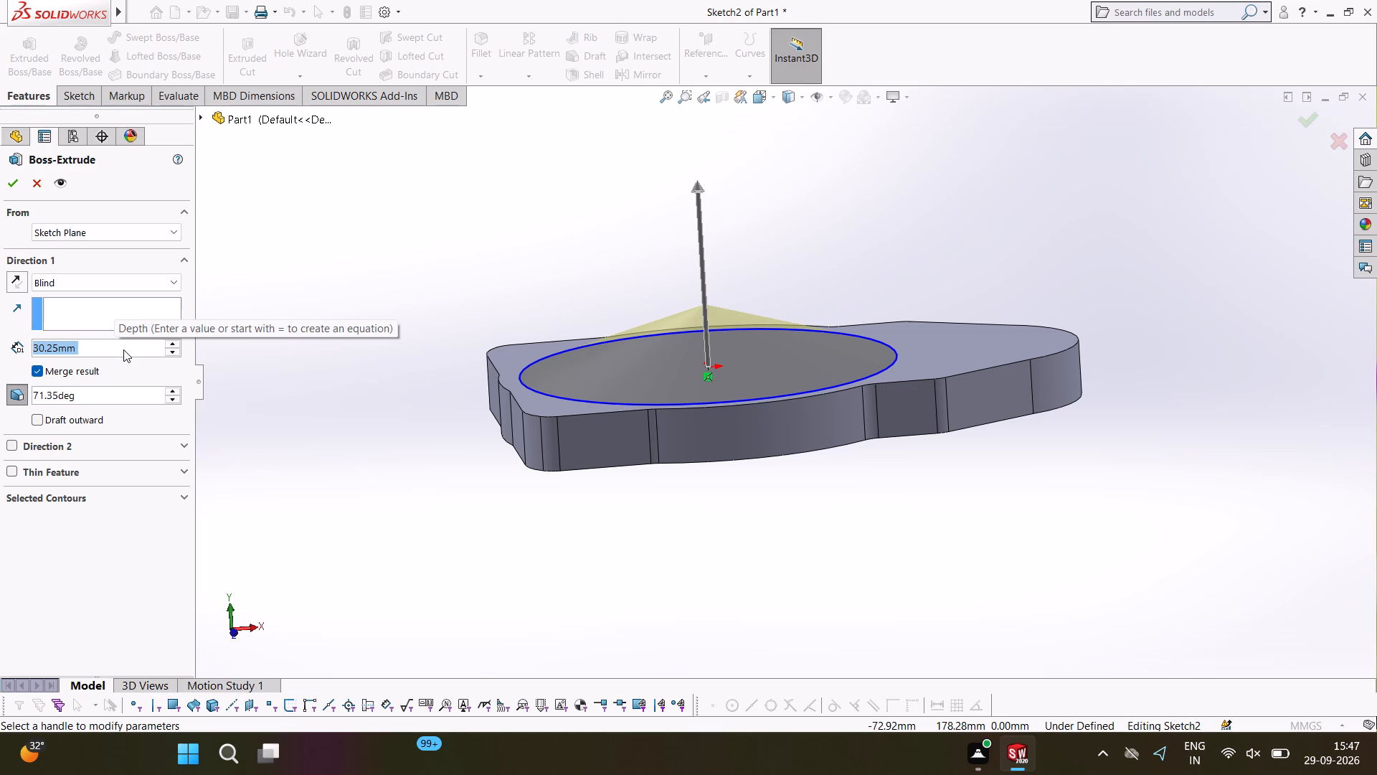
{"action": "type", "text": "60"}
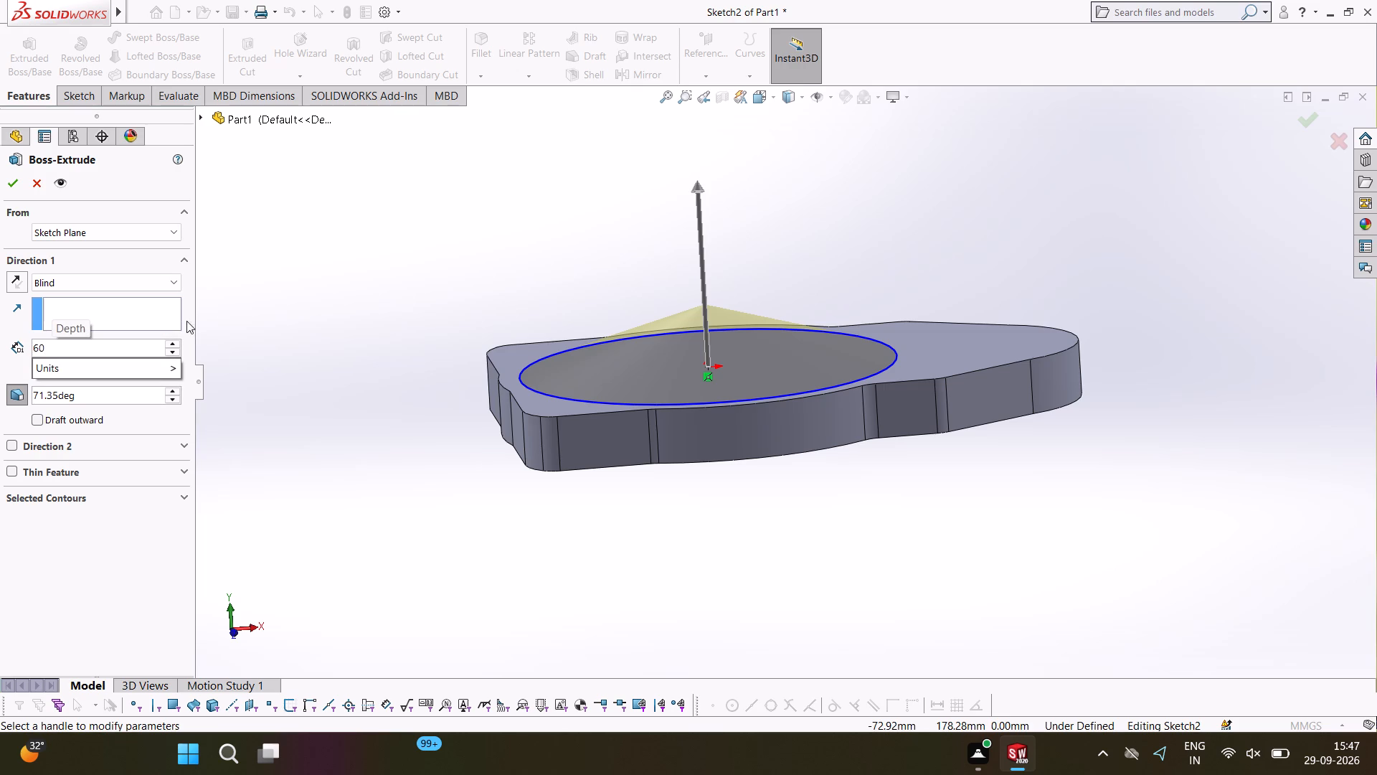
{"action": "left_click", "coordinate": [294, 248]}
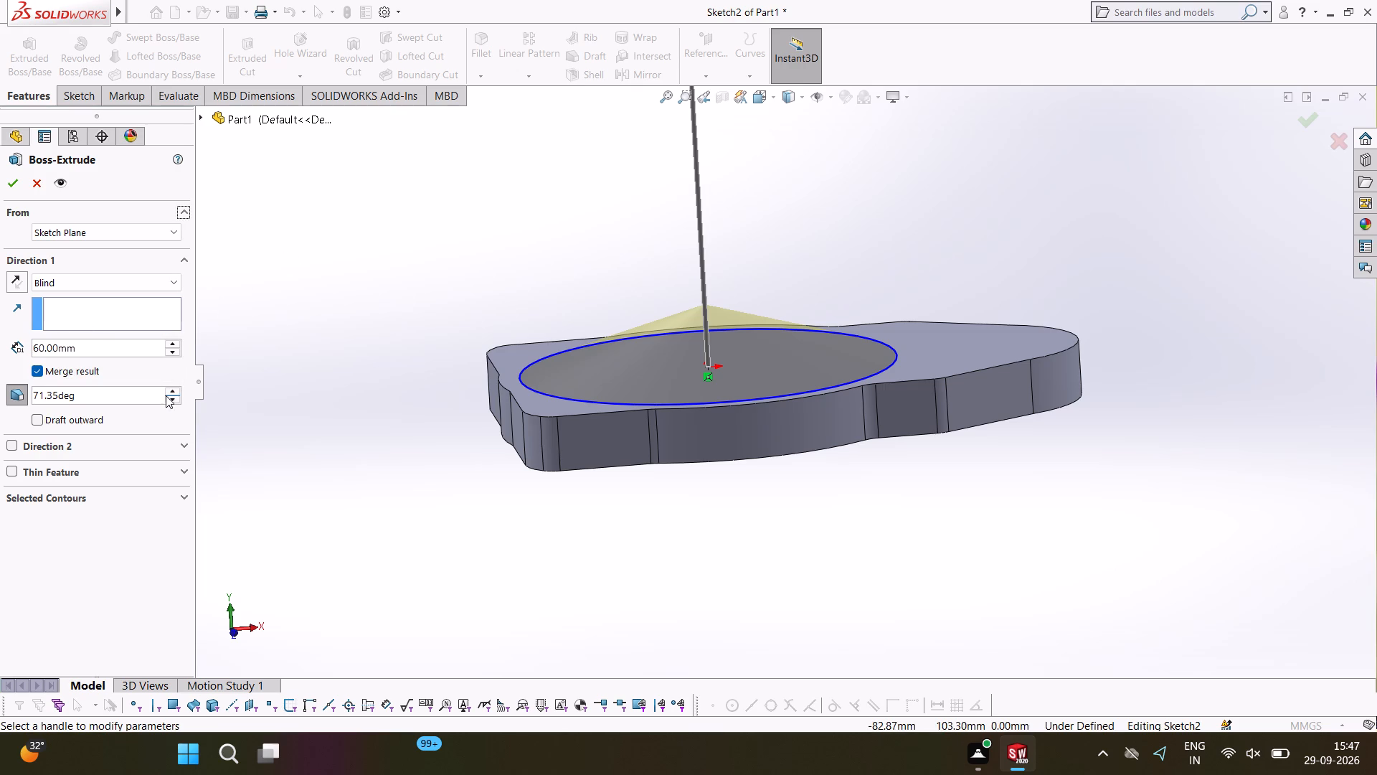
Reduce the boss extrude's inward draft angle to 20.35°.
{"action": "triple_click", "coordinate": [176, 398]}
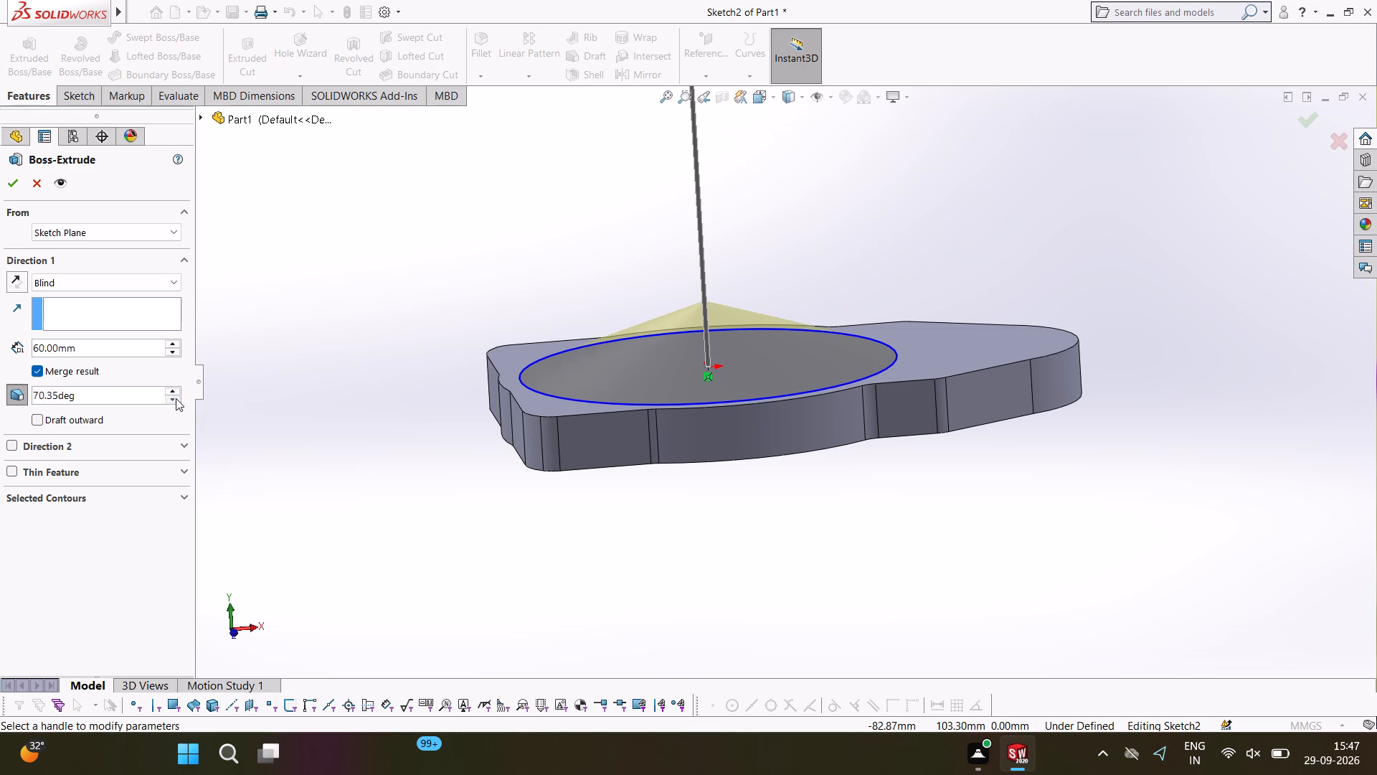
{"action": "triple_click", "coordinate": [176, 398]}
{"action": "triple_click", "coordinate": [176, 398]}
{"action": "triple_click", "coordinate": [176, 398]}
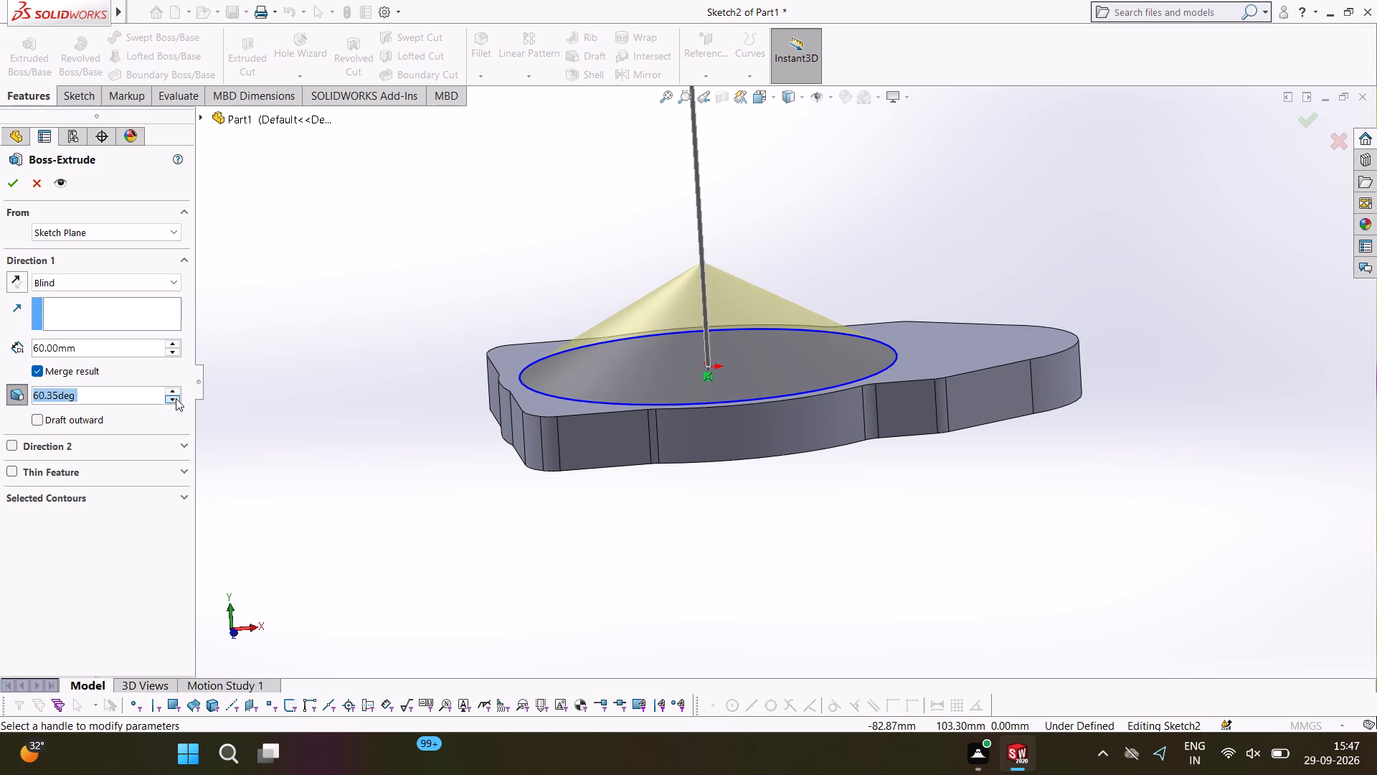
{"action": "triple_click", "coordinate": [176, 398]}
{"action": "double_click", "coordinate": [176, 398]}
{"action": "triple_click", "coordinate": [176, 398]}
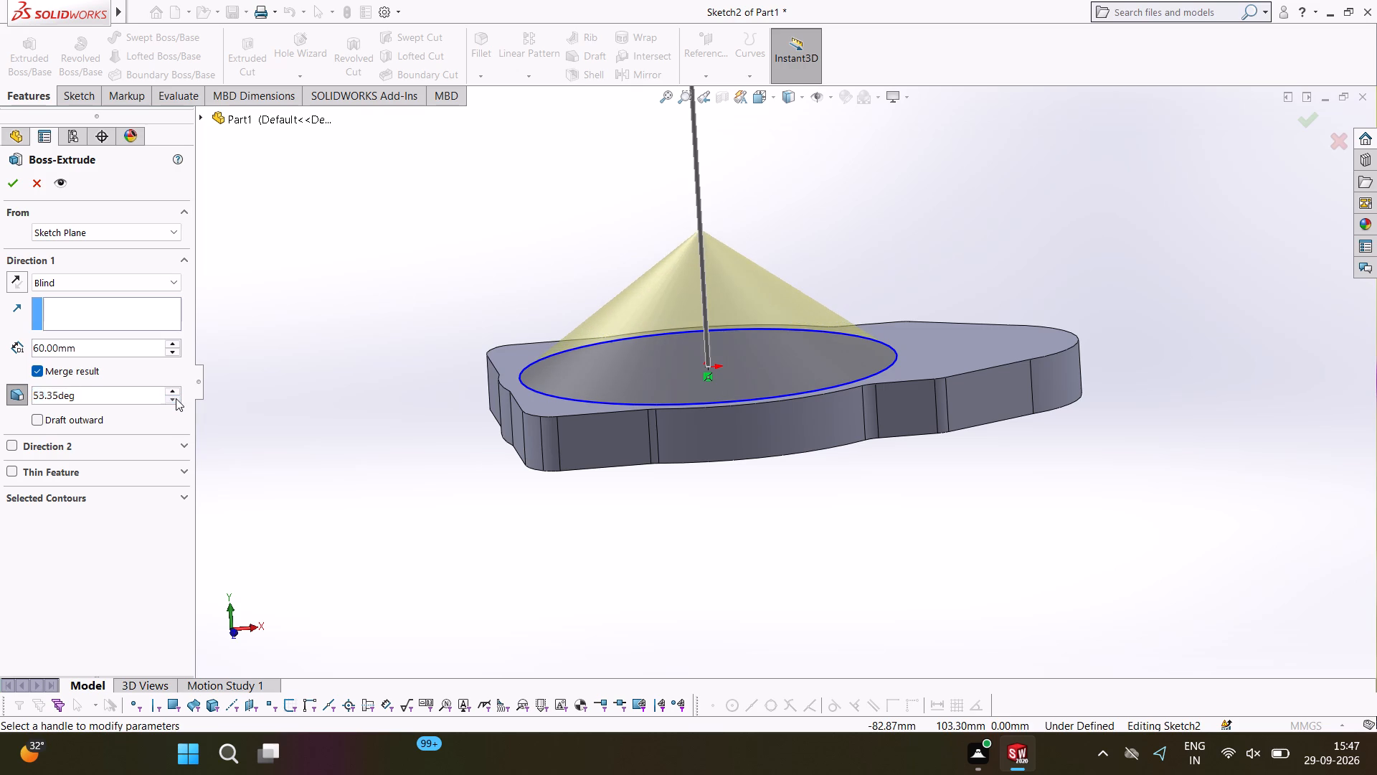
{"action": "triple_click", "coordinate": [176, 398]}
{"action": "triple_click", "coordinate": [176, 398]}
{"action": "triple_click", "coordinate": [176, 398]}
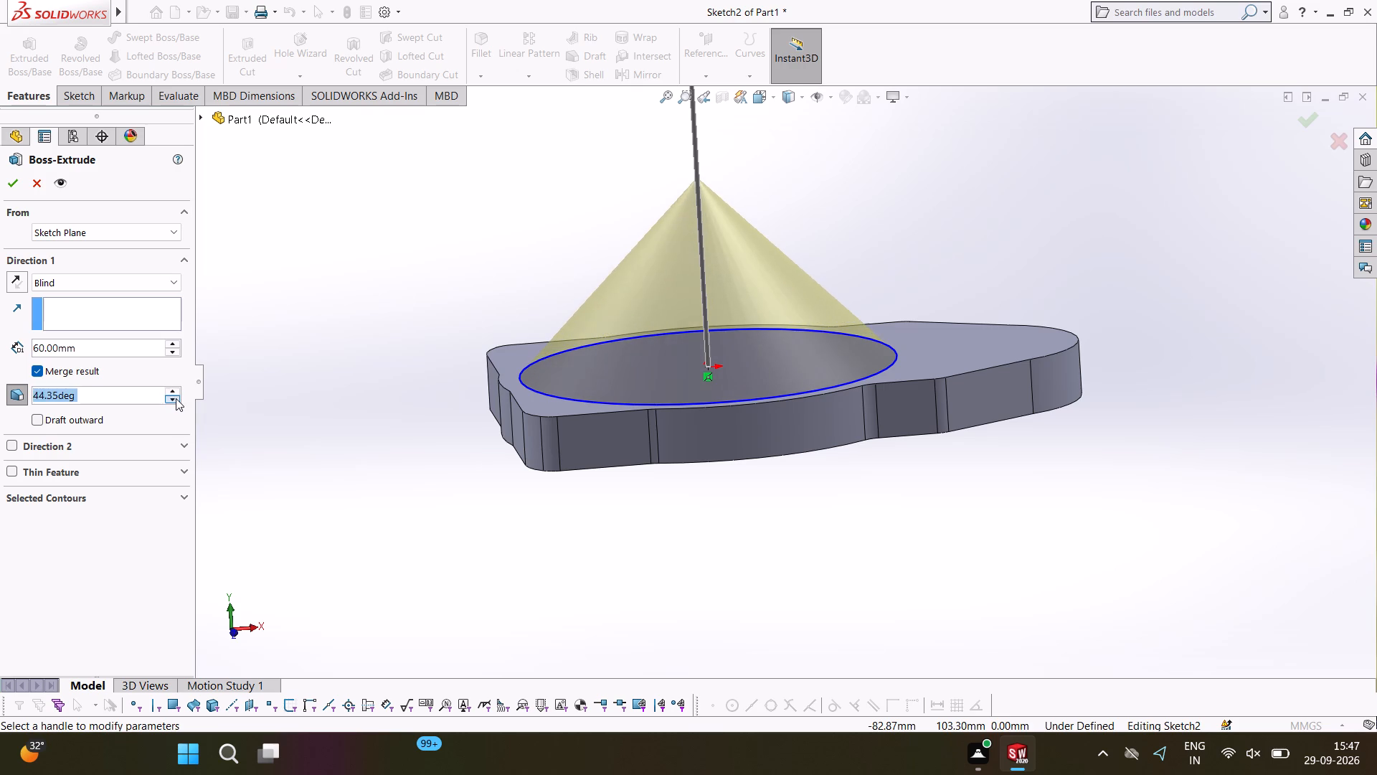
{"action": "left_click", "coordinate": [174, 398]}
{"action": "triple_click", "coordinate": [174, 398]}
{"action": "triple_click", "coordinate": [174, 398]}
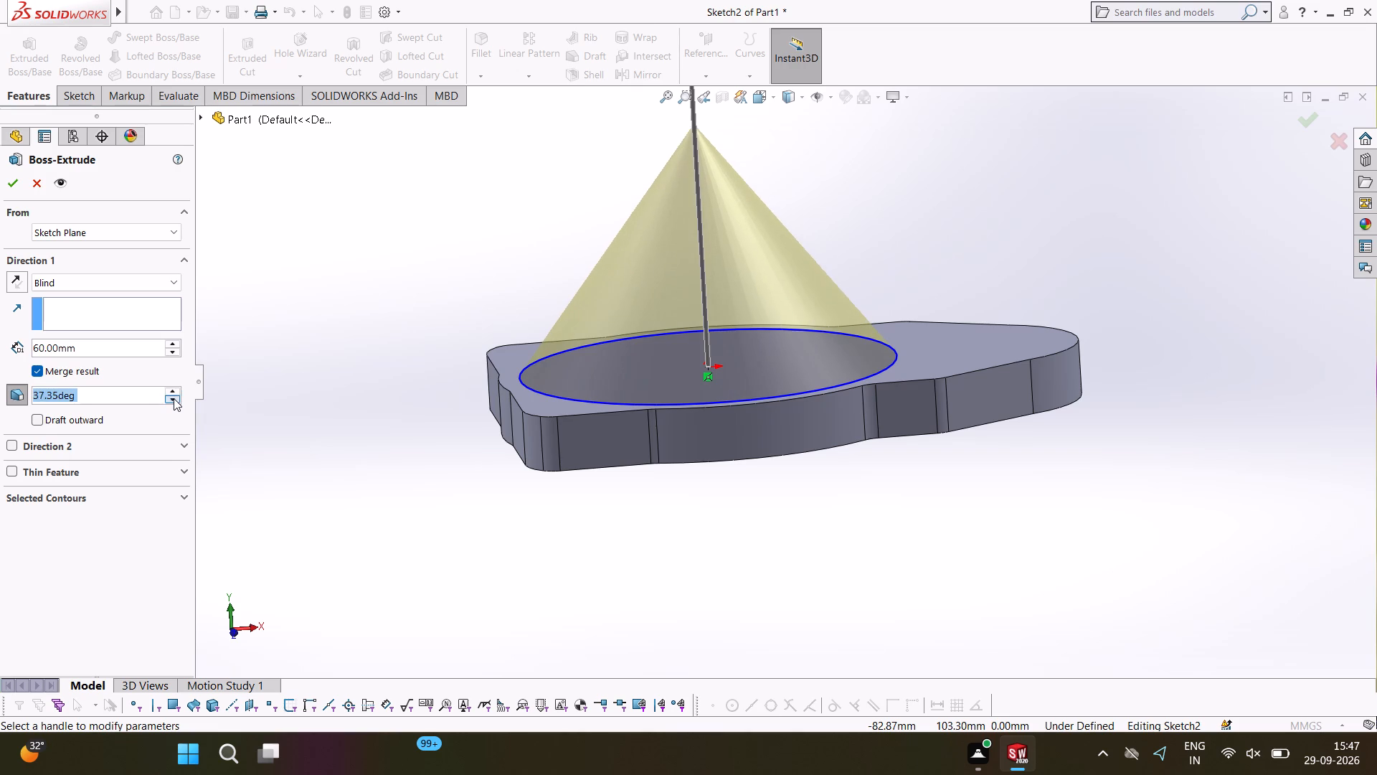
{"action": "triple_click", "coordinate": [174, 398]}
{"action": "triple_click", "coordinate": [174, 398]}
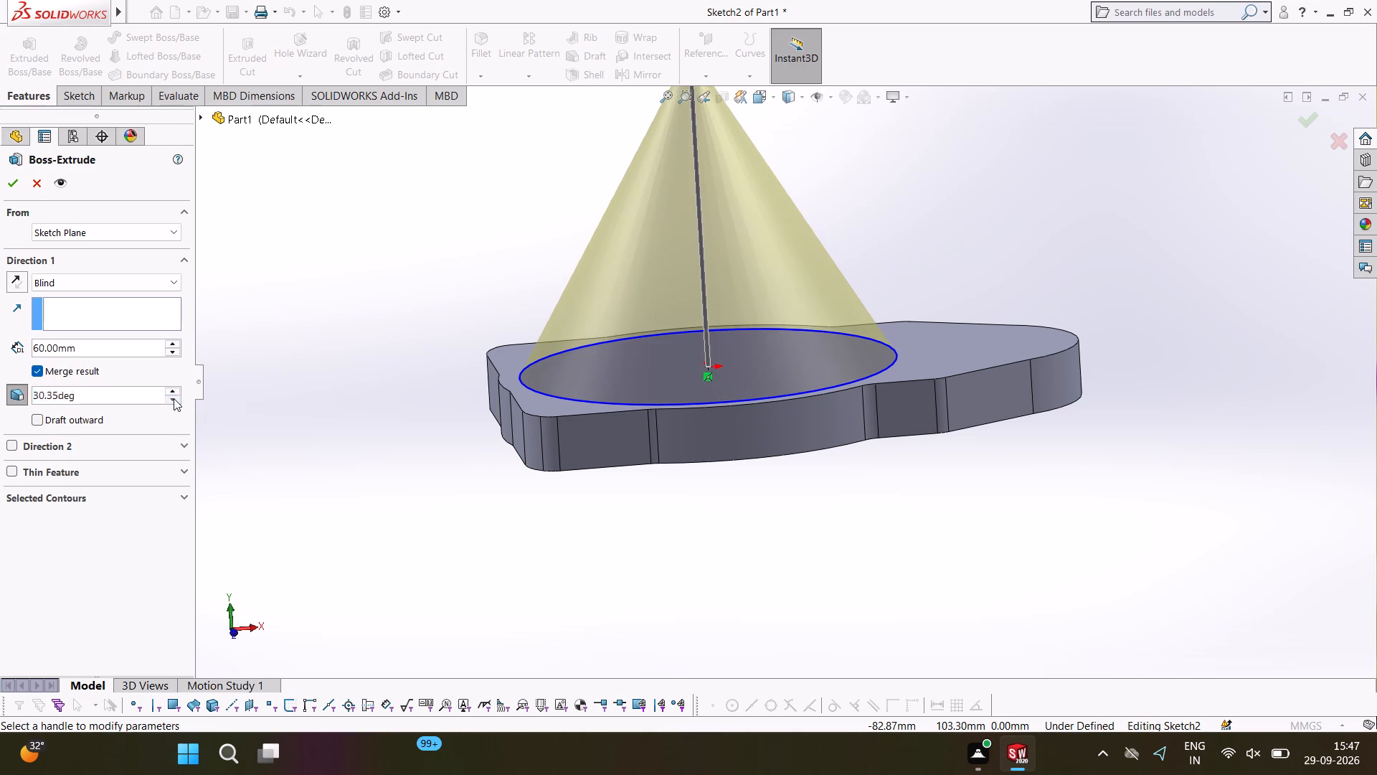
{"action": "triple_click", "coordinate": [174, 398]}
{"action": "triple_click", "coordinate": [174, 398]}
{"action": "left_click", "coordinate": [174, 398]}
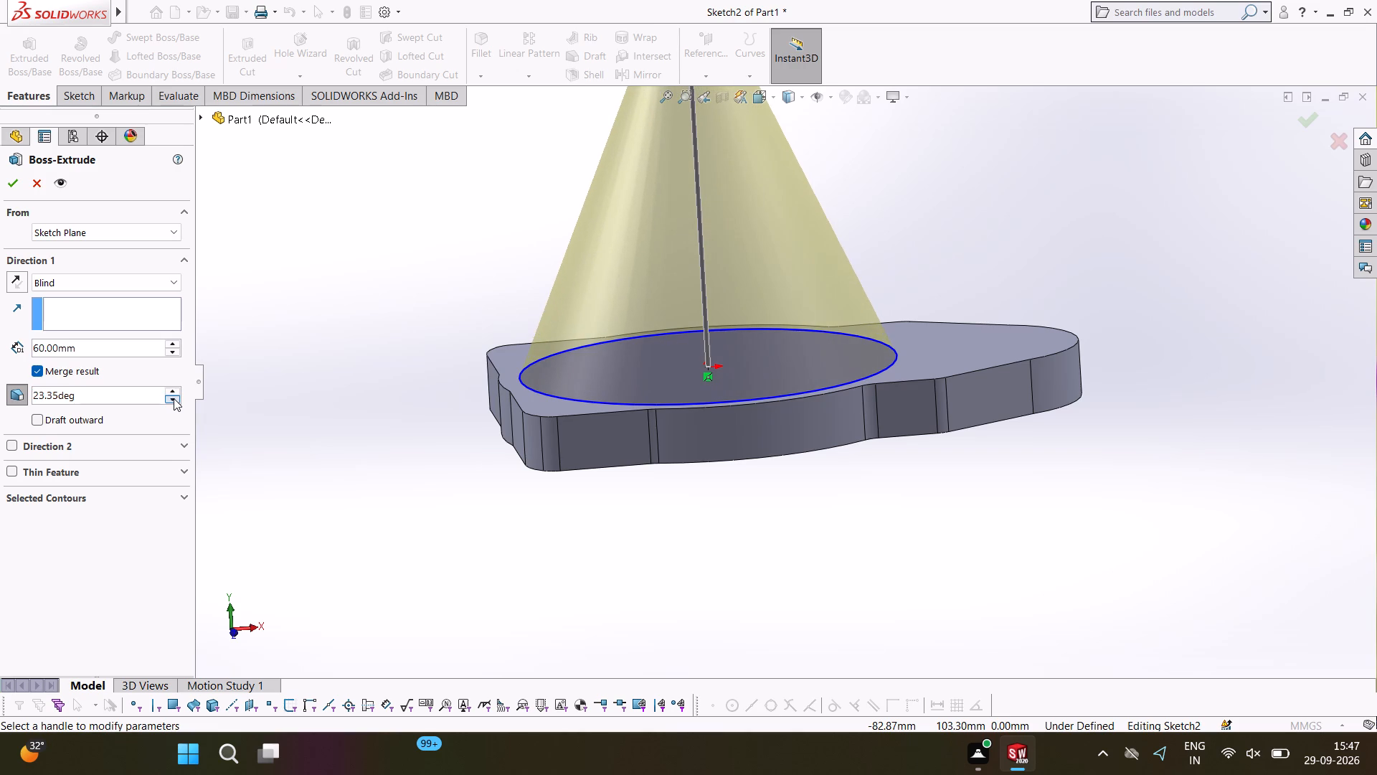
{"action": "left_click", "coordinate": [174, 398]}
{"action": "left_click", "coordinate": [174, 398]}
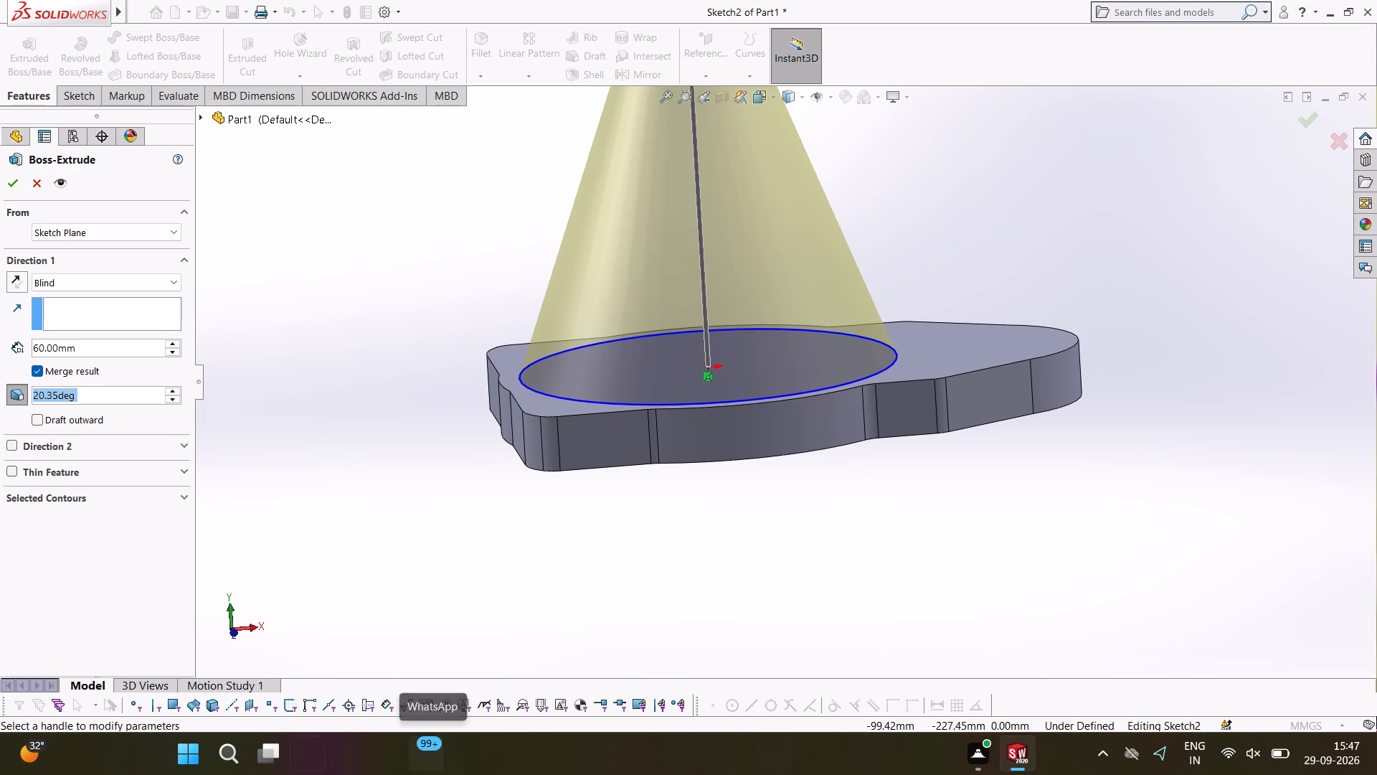
Set the boss extrude's inward draft angle to 18.65°.
{"action": "type", "text": "18"}
{"action": "type", "text": ".65"}
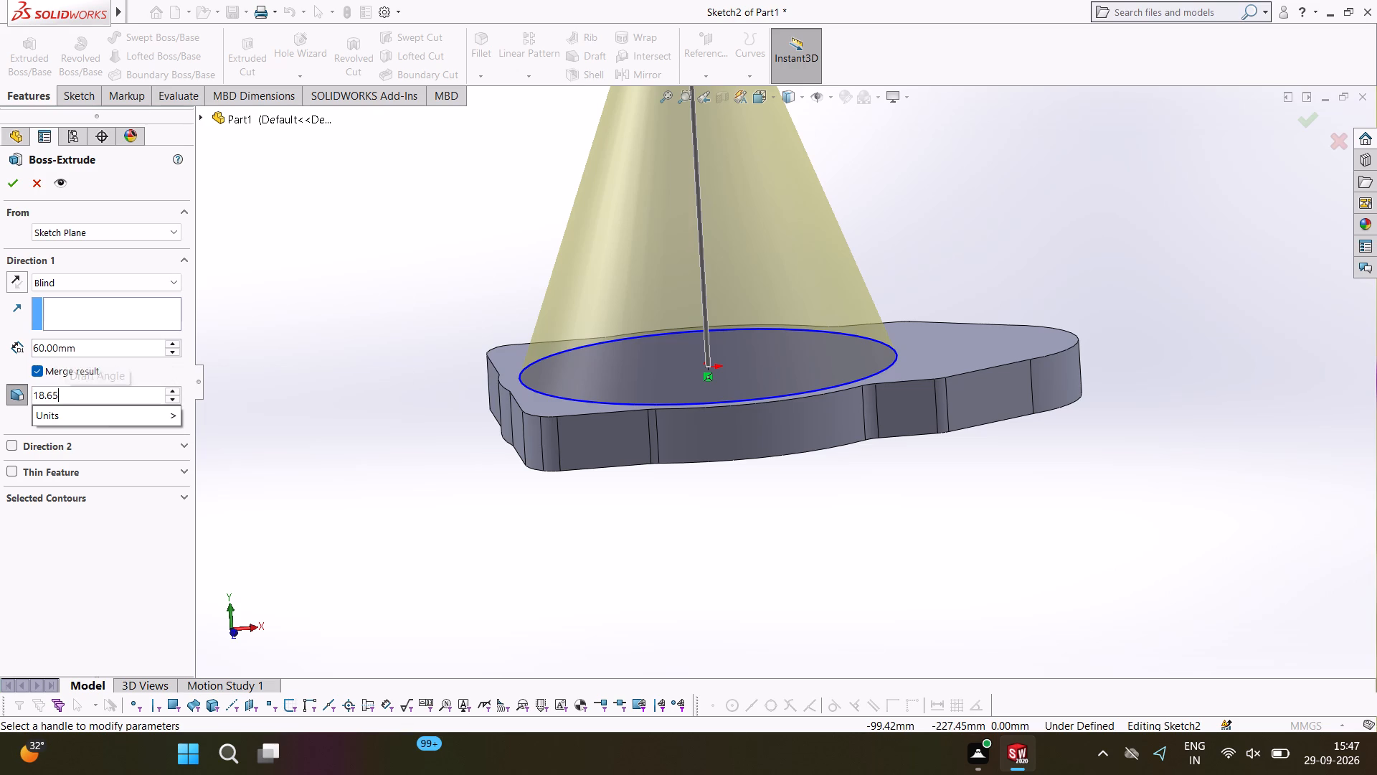
{"action": "left_click", "coordinate": [244, 321]}
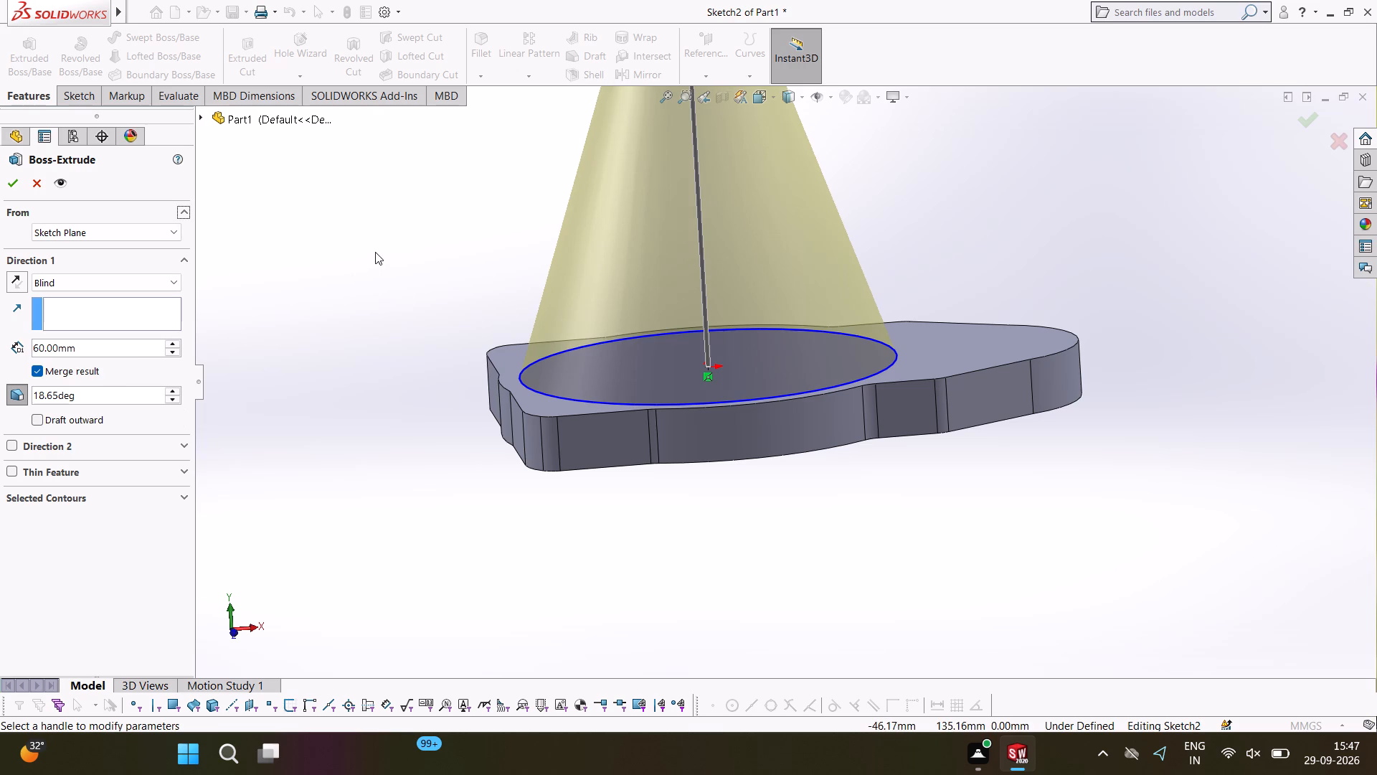
{"action": "middle_click_drag", "start_coordinate": [374, 252], "coordinate": [384, 393], "text": "ctrl"}
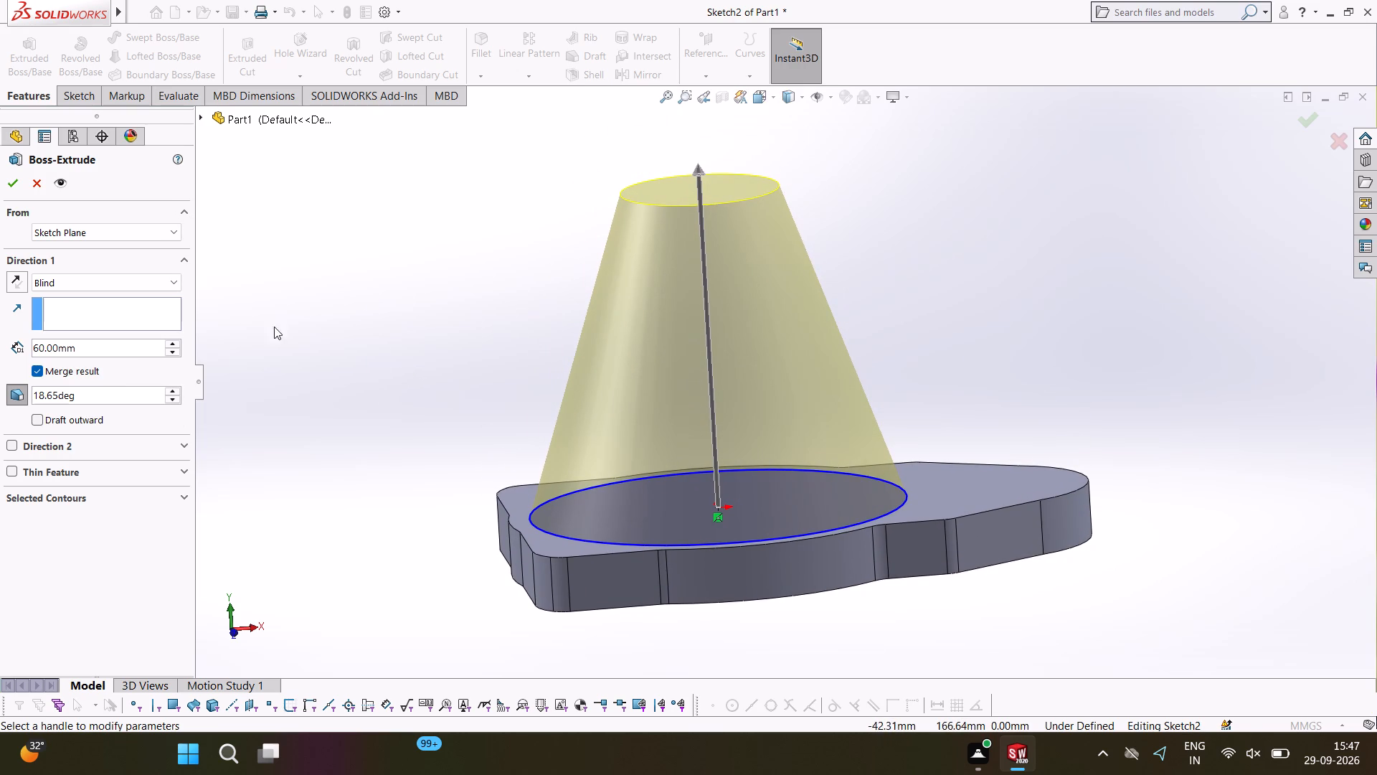
Set the drafted boss extrude's blind depth to 42.7 mm (60-17.3) and accept the feature.
{"action": "left_click", "coordinate": [108, 354]}
{"action": "key", "text": "BackSpace"}
{"action": "key", "text": "BackSpace"}
{"action": "key", "text": "BackSpace"}
{"action": "key", "text": "BackSpace"}
{"action": "key", "text": "BackSpace"}
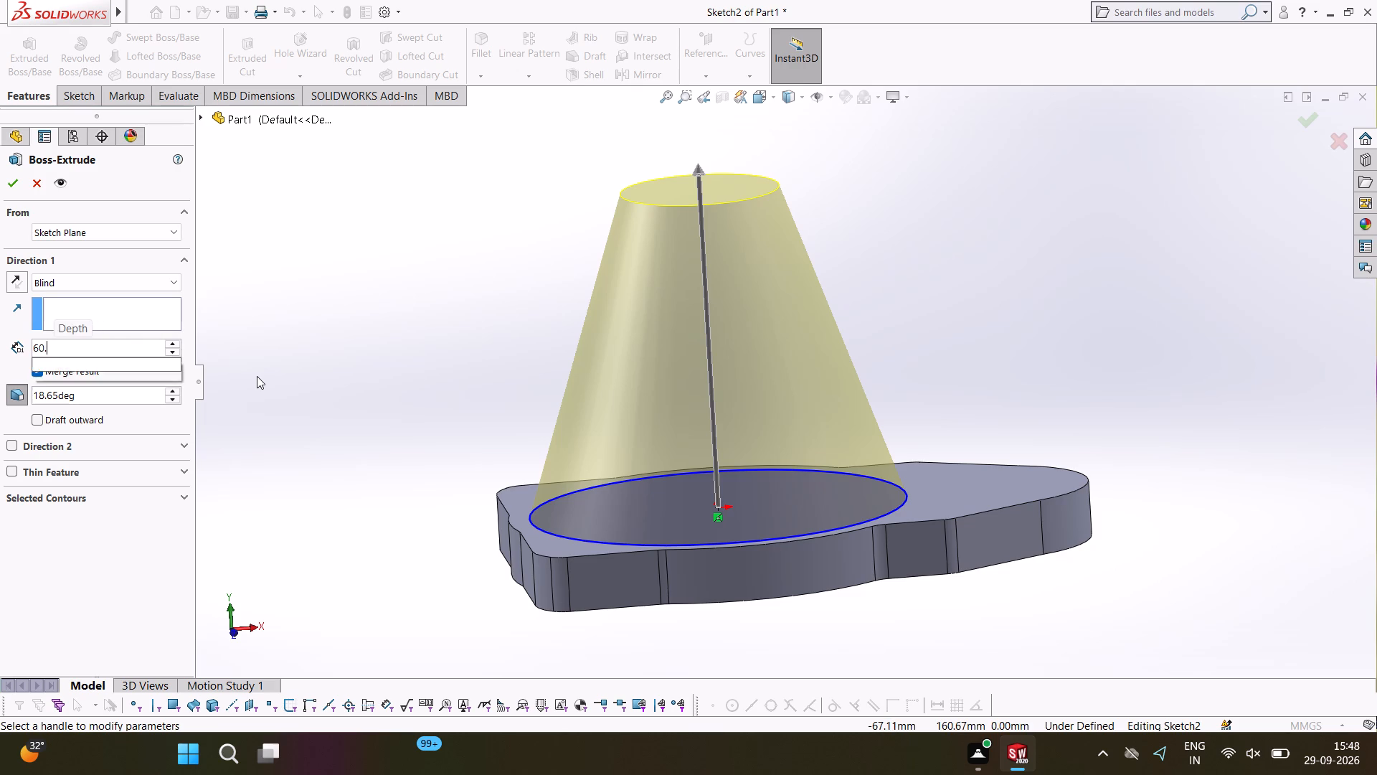
{"action": "key", "text": "minus"}
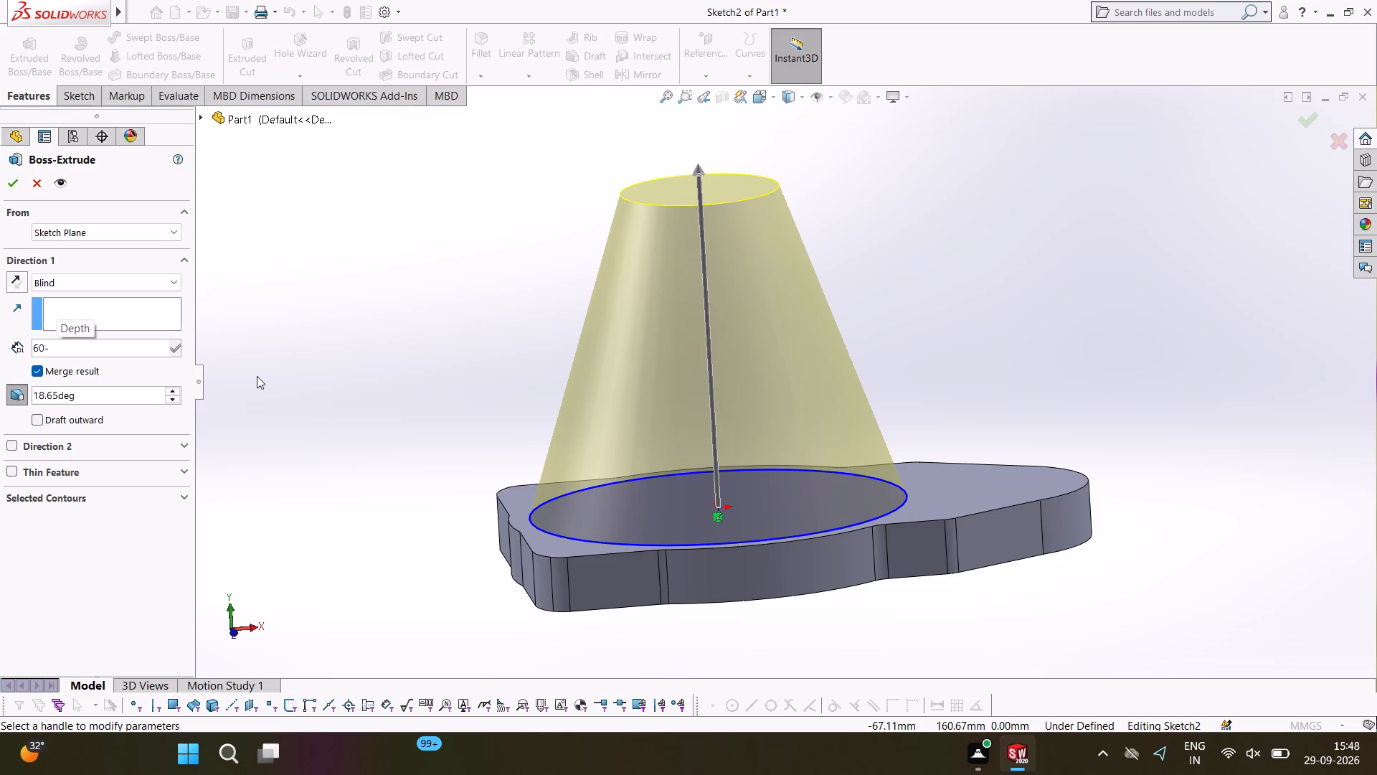
{"action": "type", "text": "17.3"}
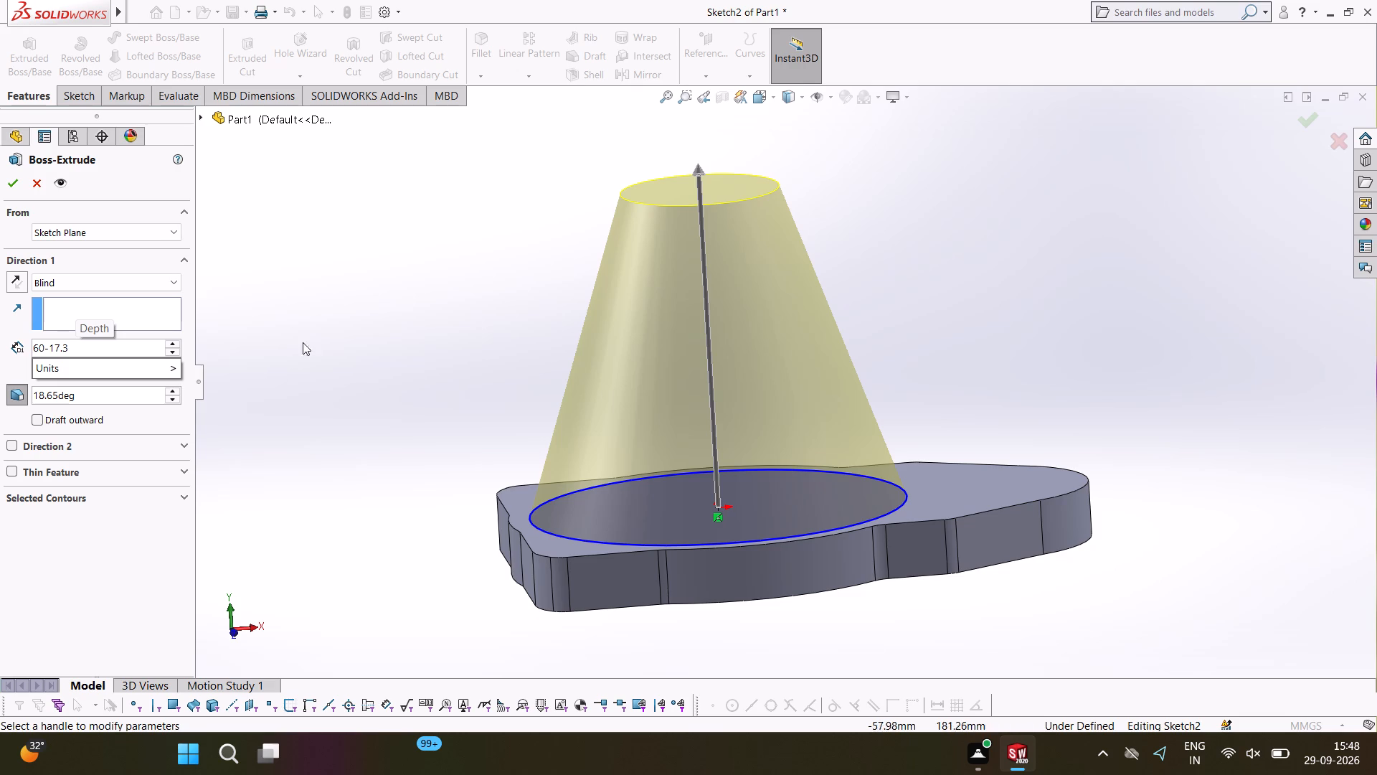
{"action": "left_click", "coordinate": [393, 299]}
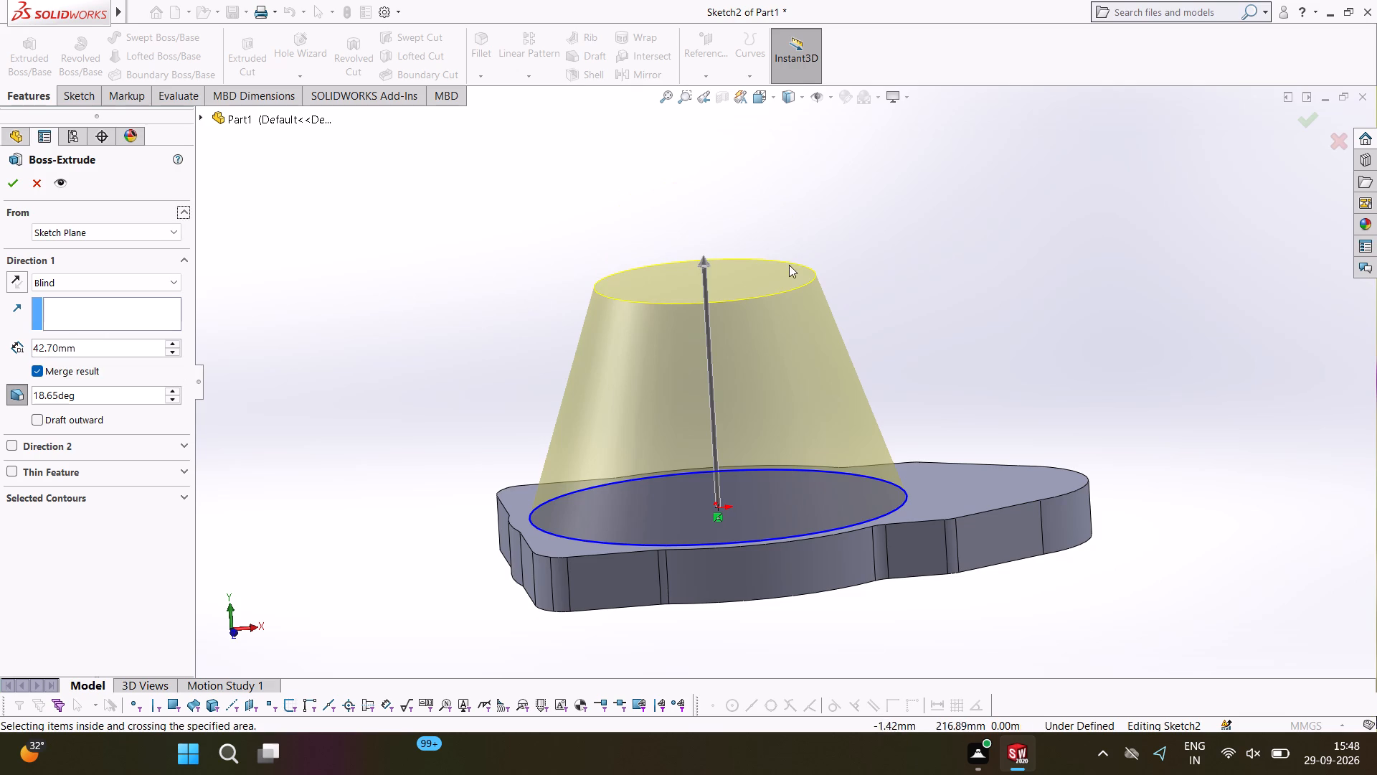
{"action": "middle_click_drag", "start_coordinate": [1094, 314], "coordinate": [1076, 451]}
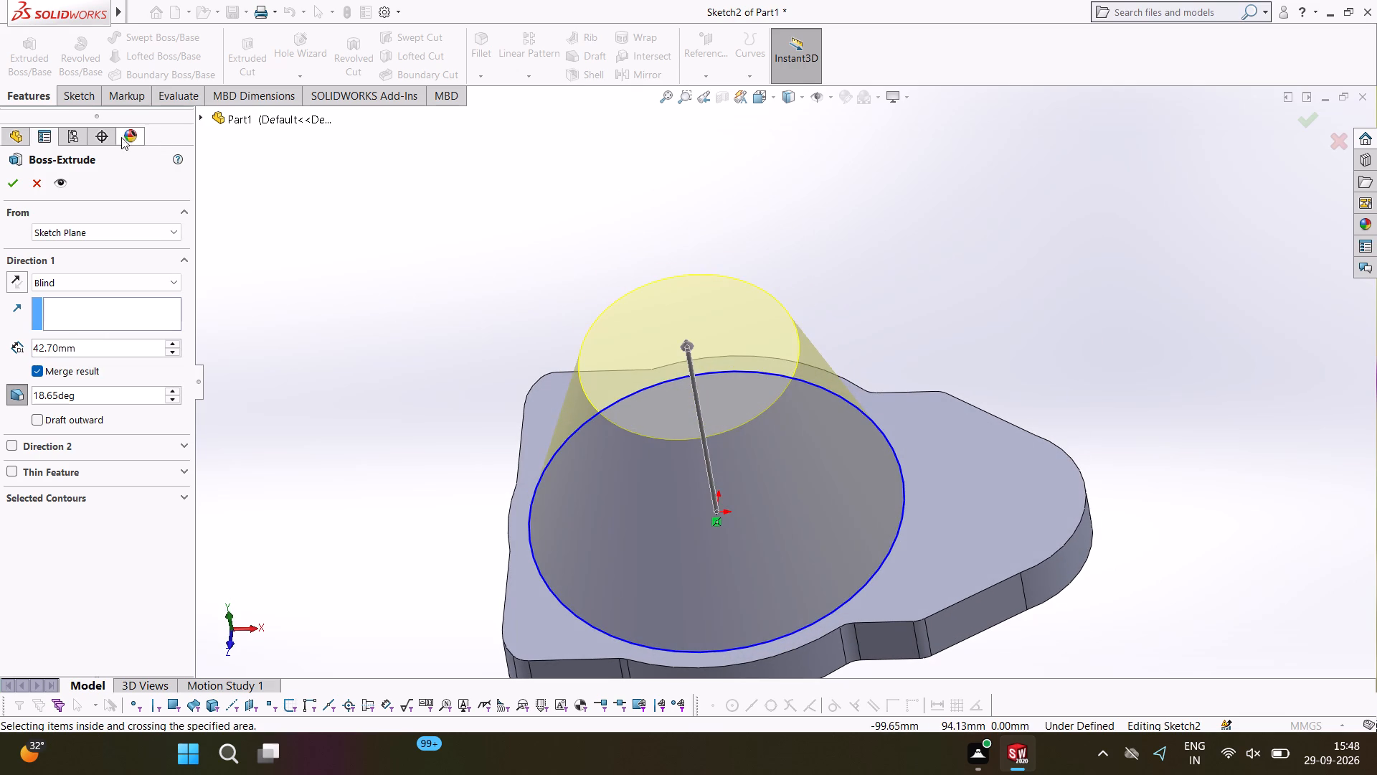
{"action": "left_click", "coordinate": [10, 184]}
Hide the offset plane and the circle sketch drawn on it.
{"action": "left_click_drag", "start_coordinate": [1142, 389], "coordinate": [1153, 410]}
{"action": "middle_click_drag", "start_coordinate": [1231, 451], "coordinate": [1214, 423]}
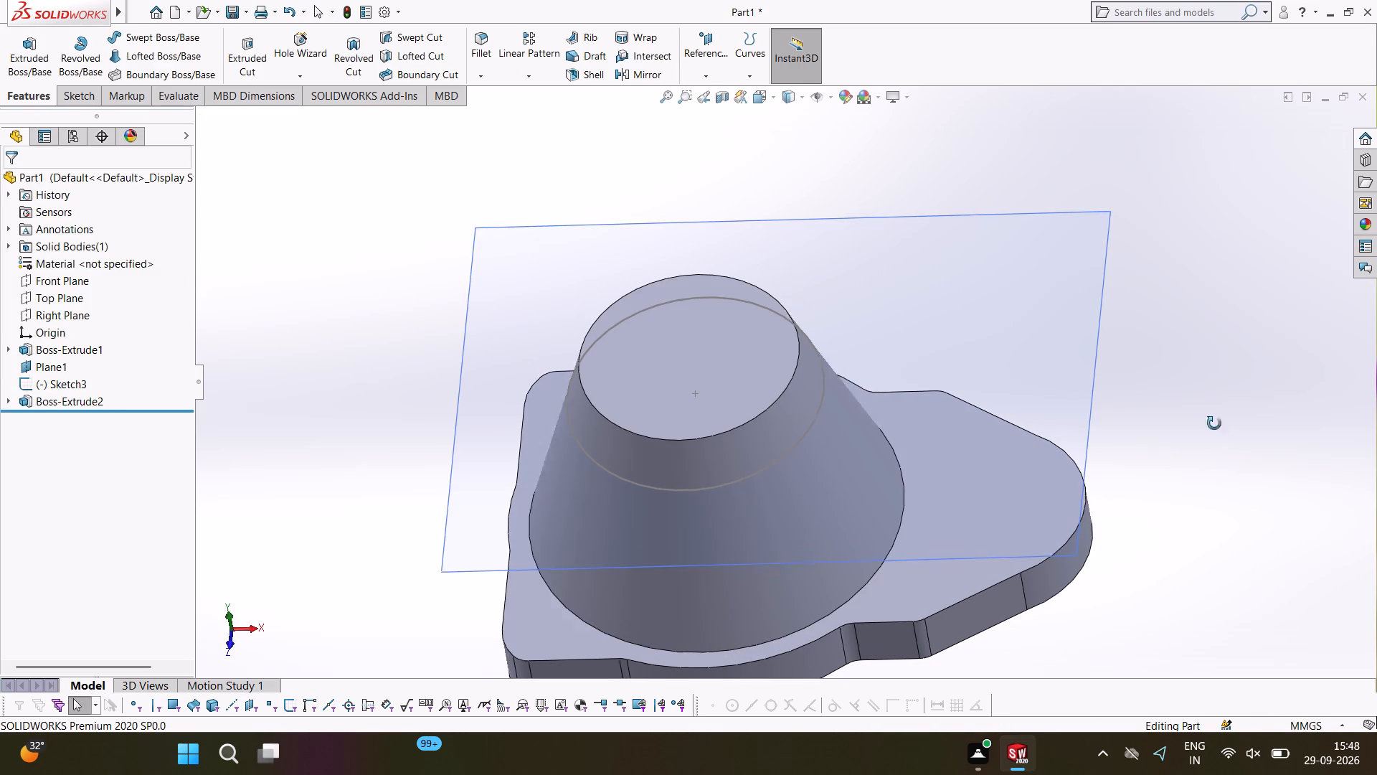
{"action": "middle_click_drag", "start_coordinate": [1214, 423], "coordinate": [1266, 284]}
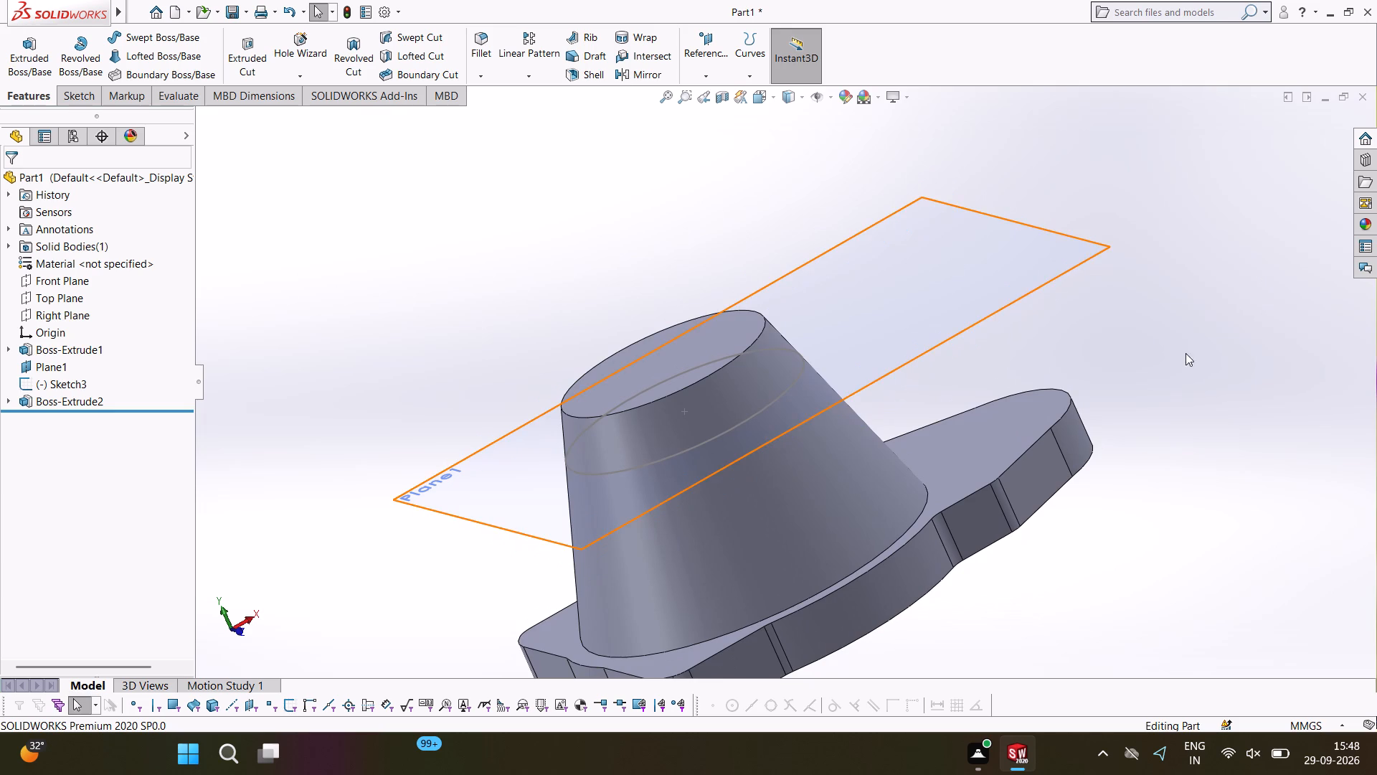
{"action": "middle_click_drag", "start_coordinate": [1231, 416], "coordinate": [1175, 421]}
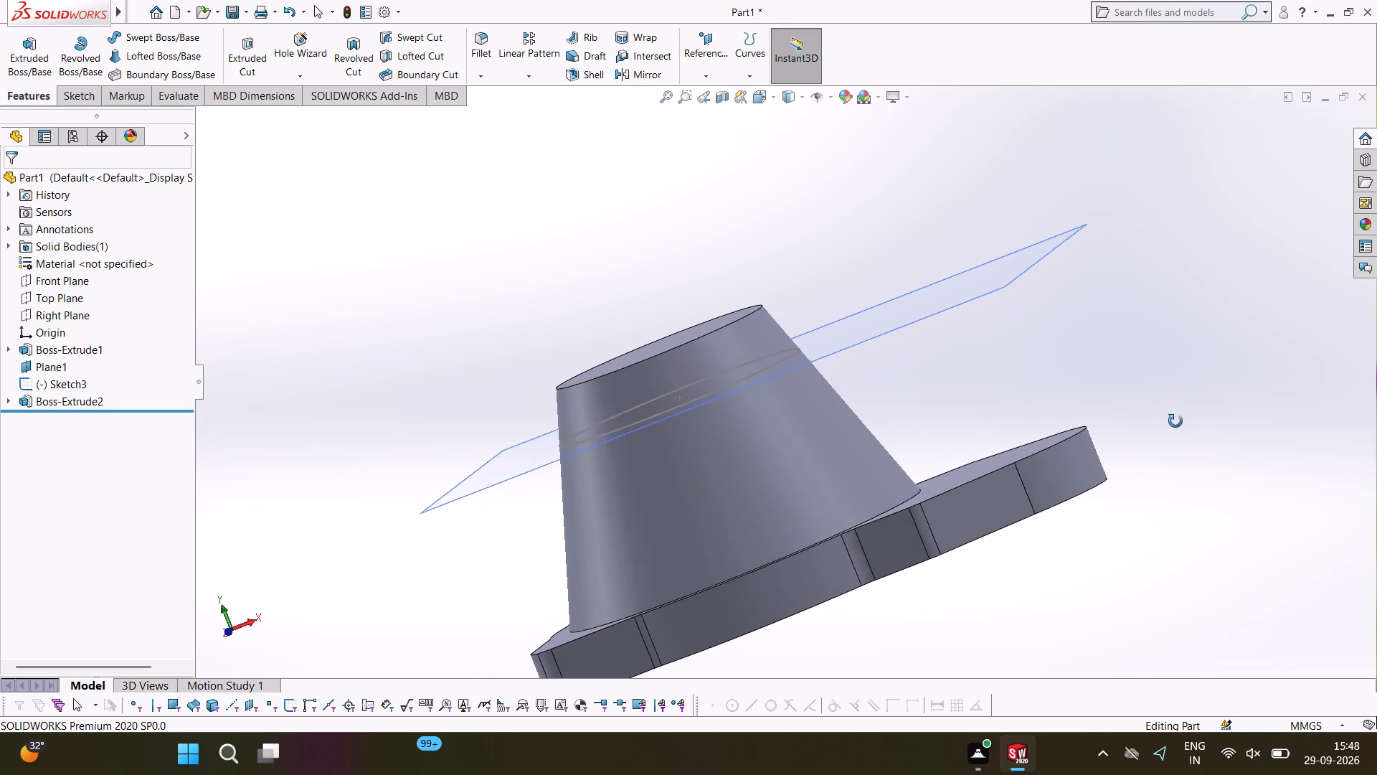
{"action": "middle_click_drag", "start_coordinate": [1175, 421], "coordinate": [1135, 467]}
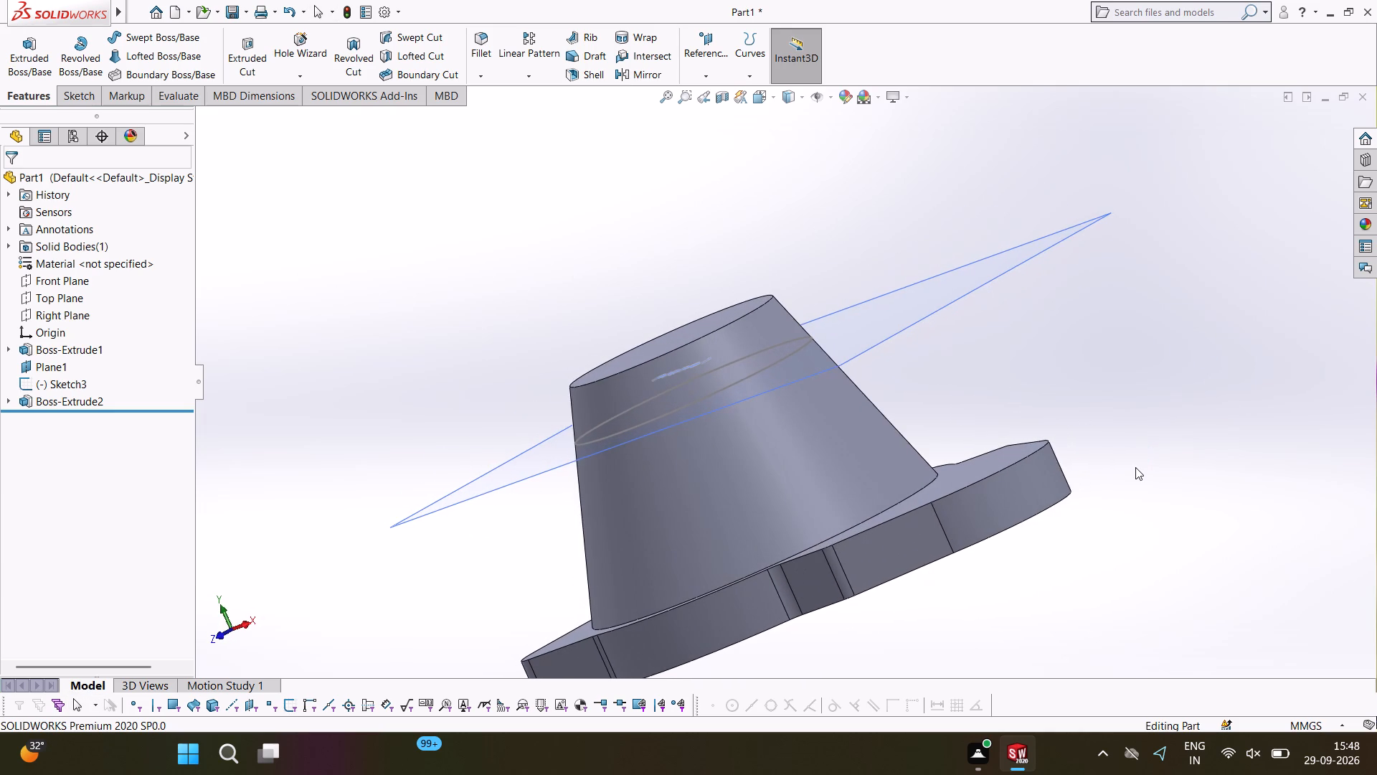
{"action": "left_click", "coordinate": [38, 382]}
{"action": "left_click", "coordinate": [57, 363]}
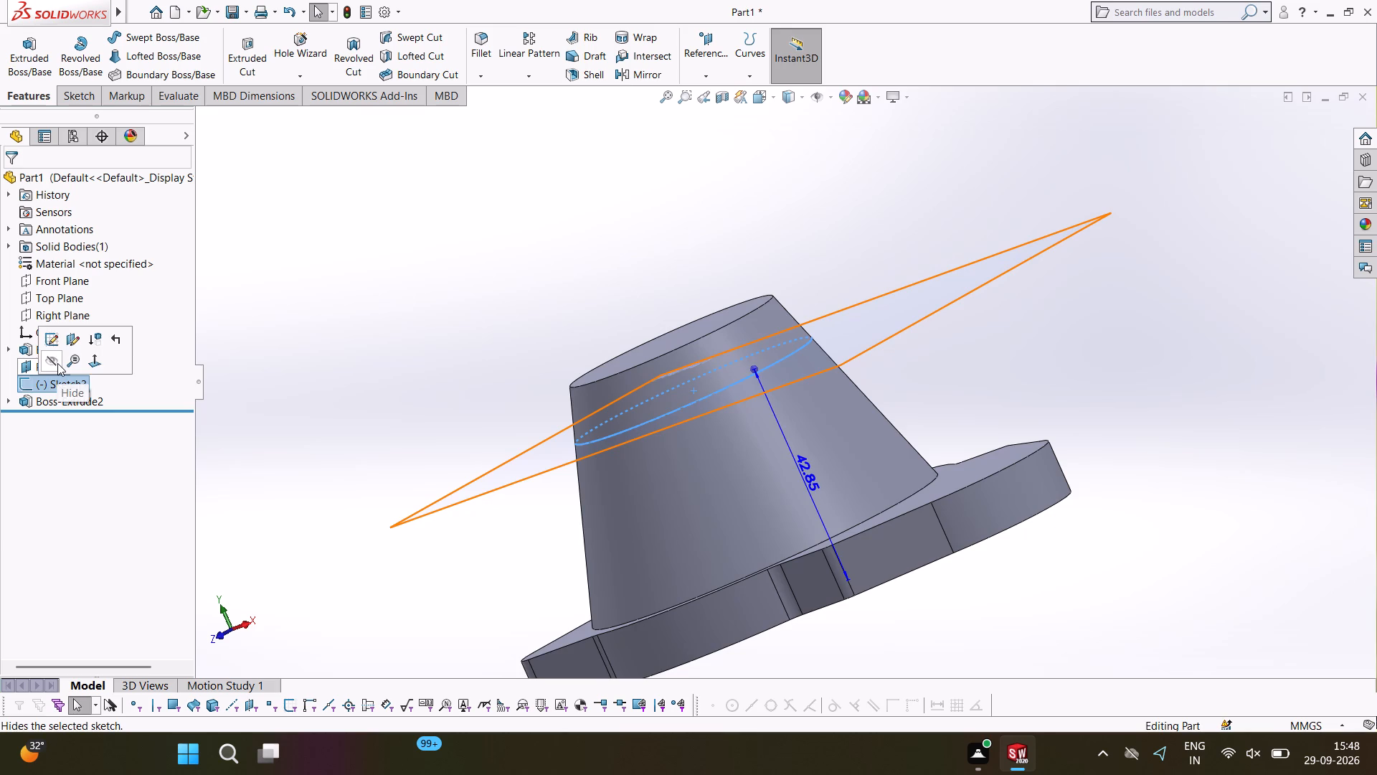
{"action": "left_click", "coordinate": [54, 365]}
{"action": "left_click", "coordinate": [87, 347]}
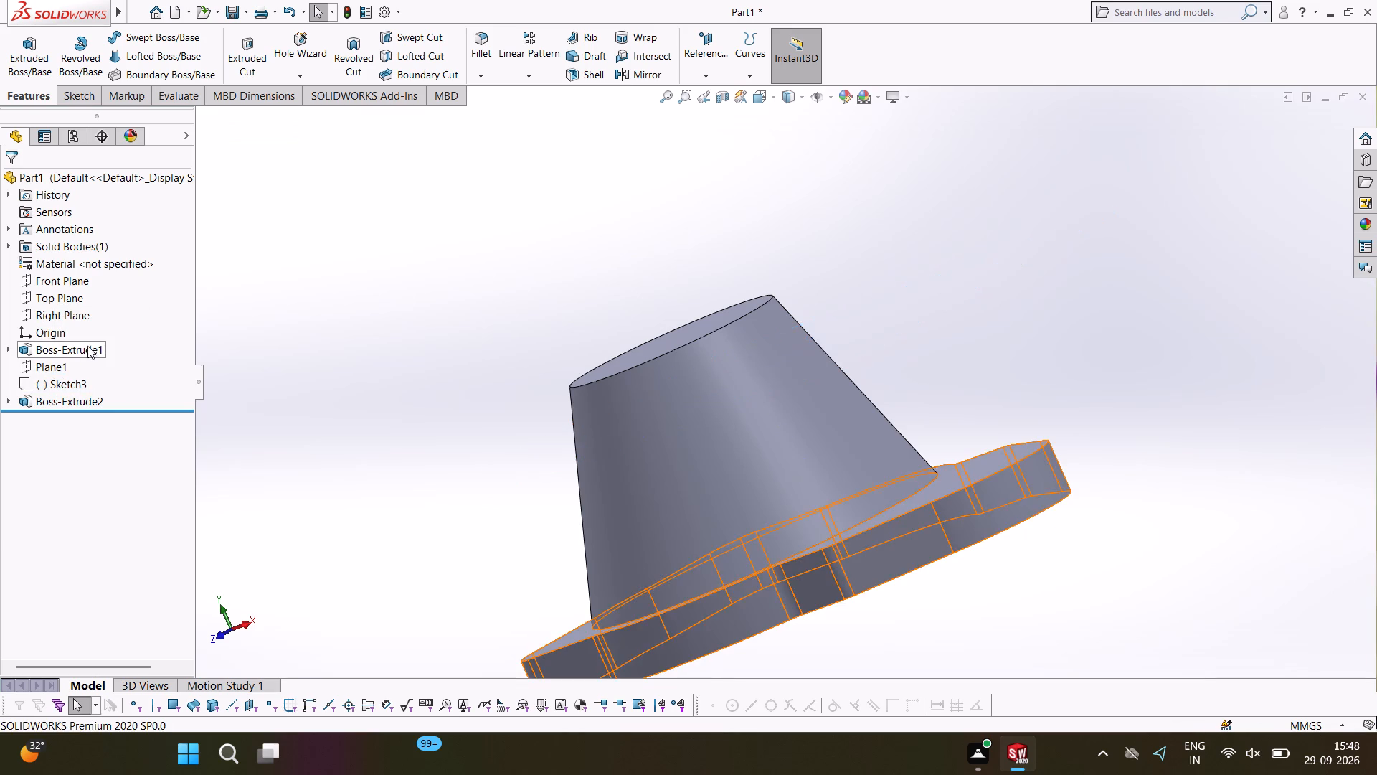
Begin a boss extrude on the tower's top face and sketch an origin-centred circle with a 21 mm radius (42/2).
{"action": "middle_click_drag", "start_coordinate": [1224, 338], "coordinate": [1290, 327]}
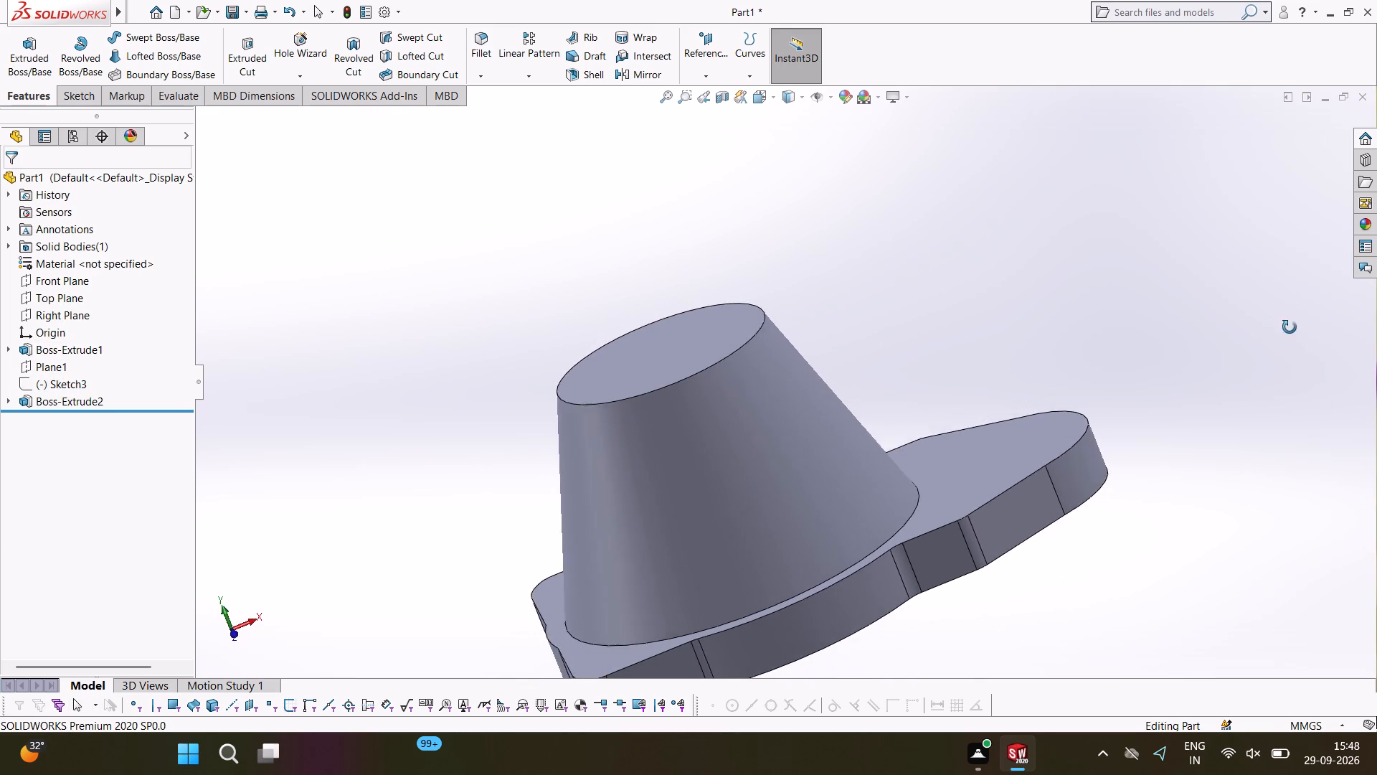
{"action": "middle_click_drag", "start_coordinate": [1290, 327], "coordinate": [1259, 329]}
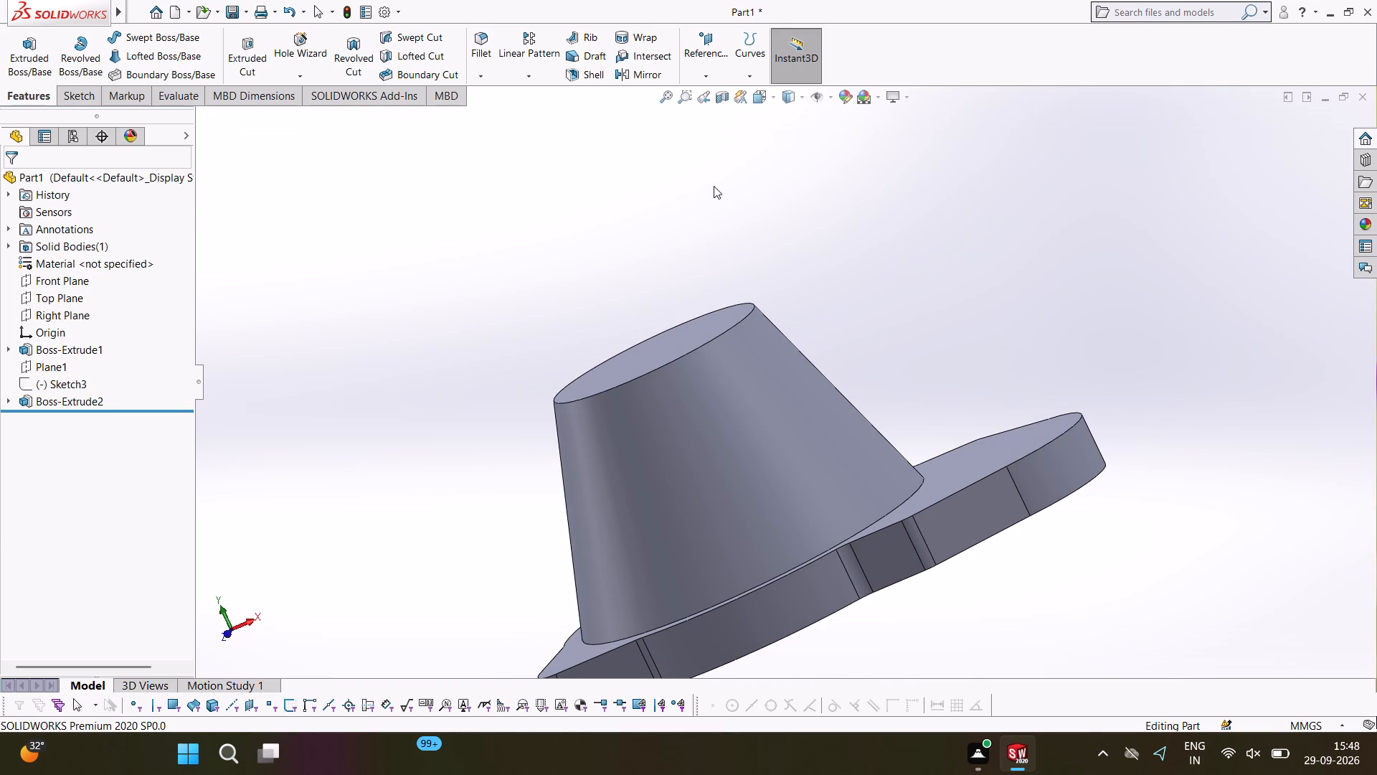
{"action": "middle_click_drag", "start_coordinate": [828, 200], "coordinate": [876, 367]}
{"action": "left_click", "coordinate": [44, 60]}
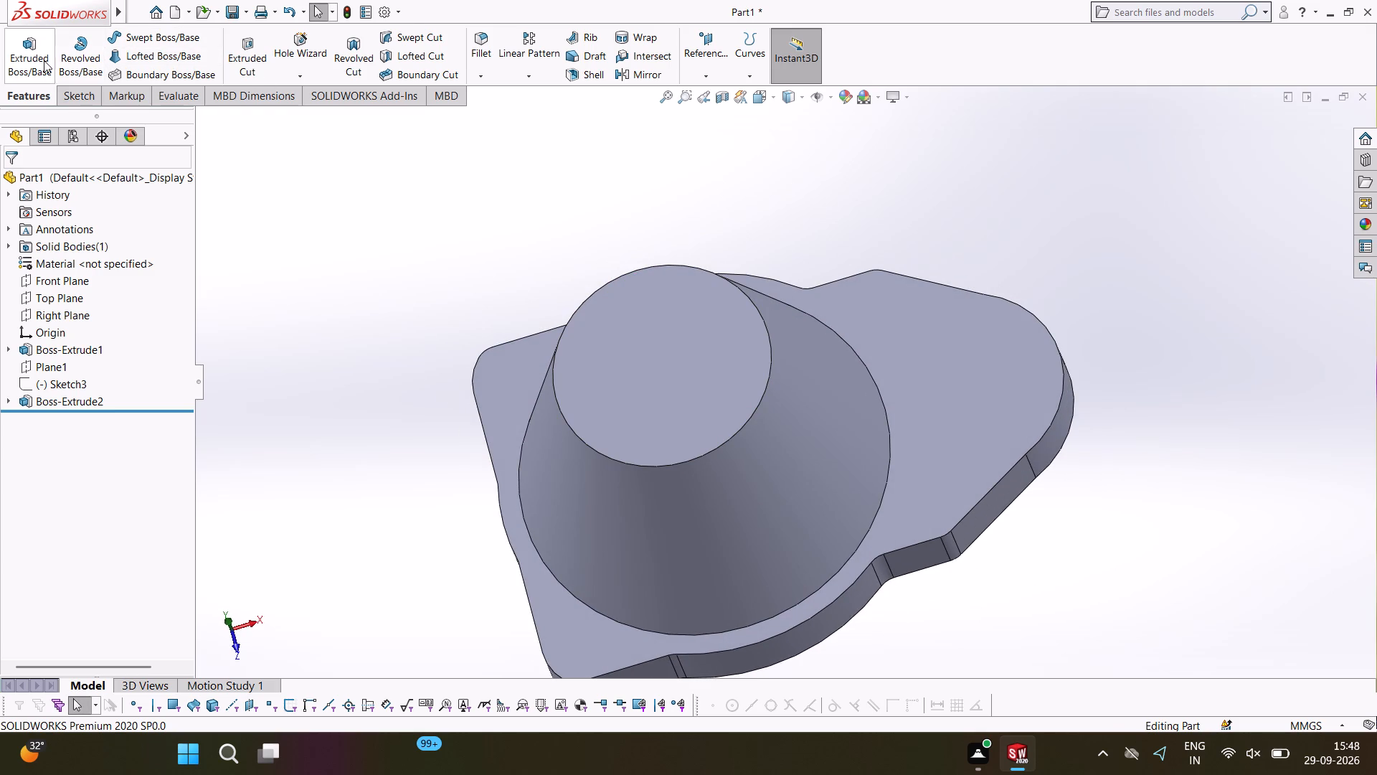
{"action": "left_click", "coordinate": [617, 342]}
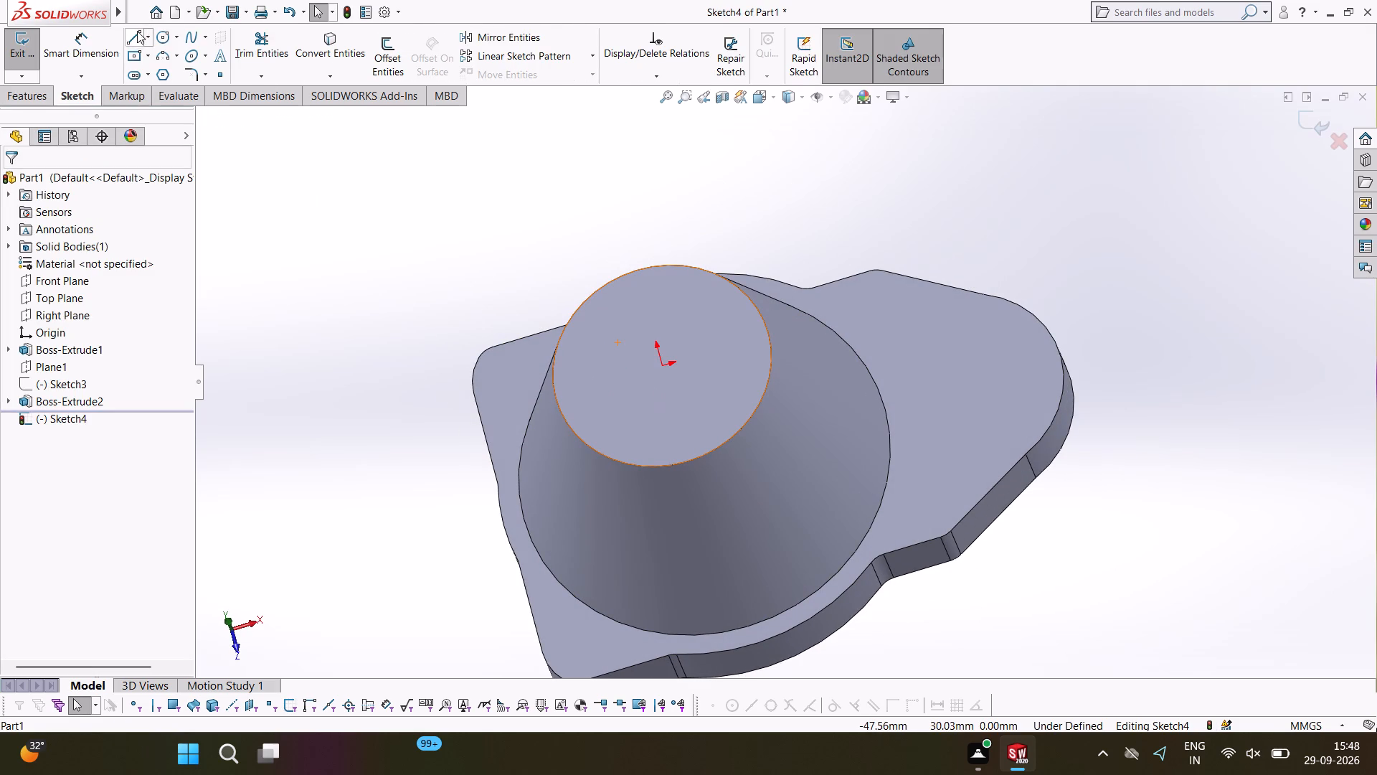
{"action": "left_click", "coordinate": [164, 33]}
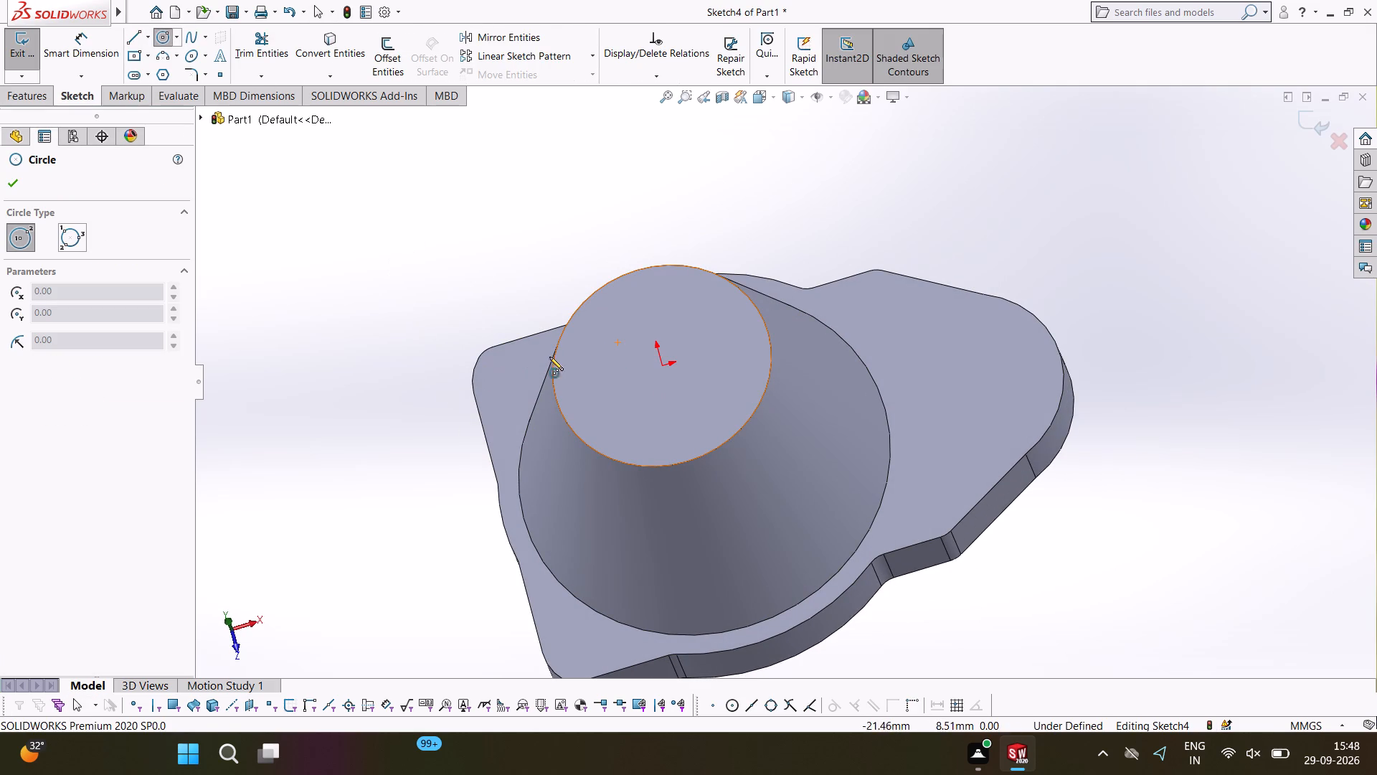
{"action": "left_click", "coordinate": [665, 365]}
{"action": "left_click", "coordinate": [683, 280]}
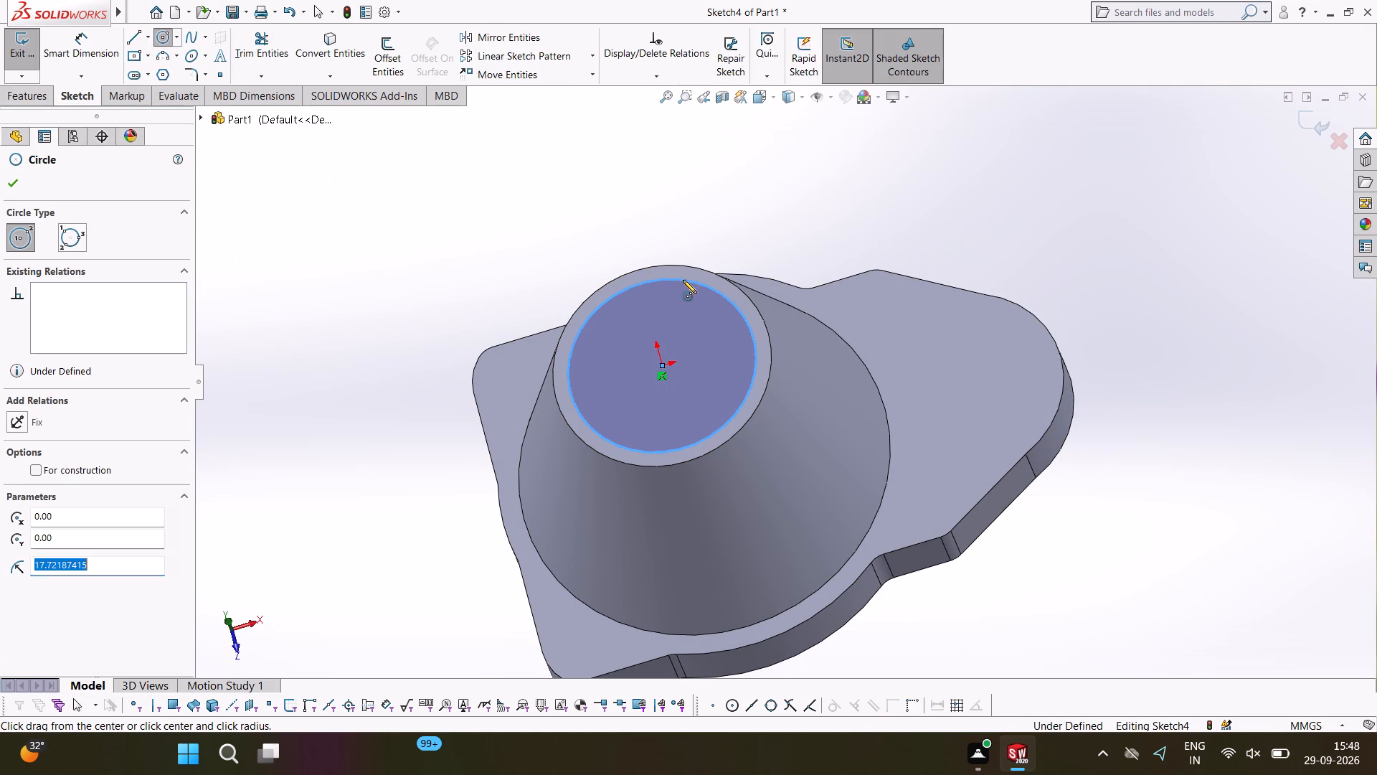
{"action": "type", "text": "42/2"}
{"action": "key", "text": "Return"}
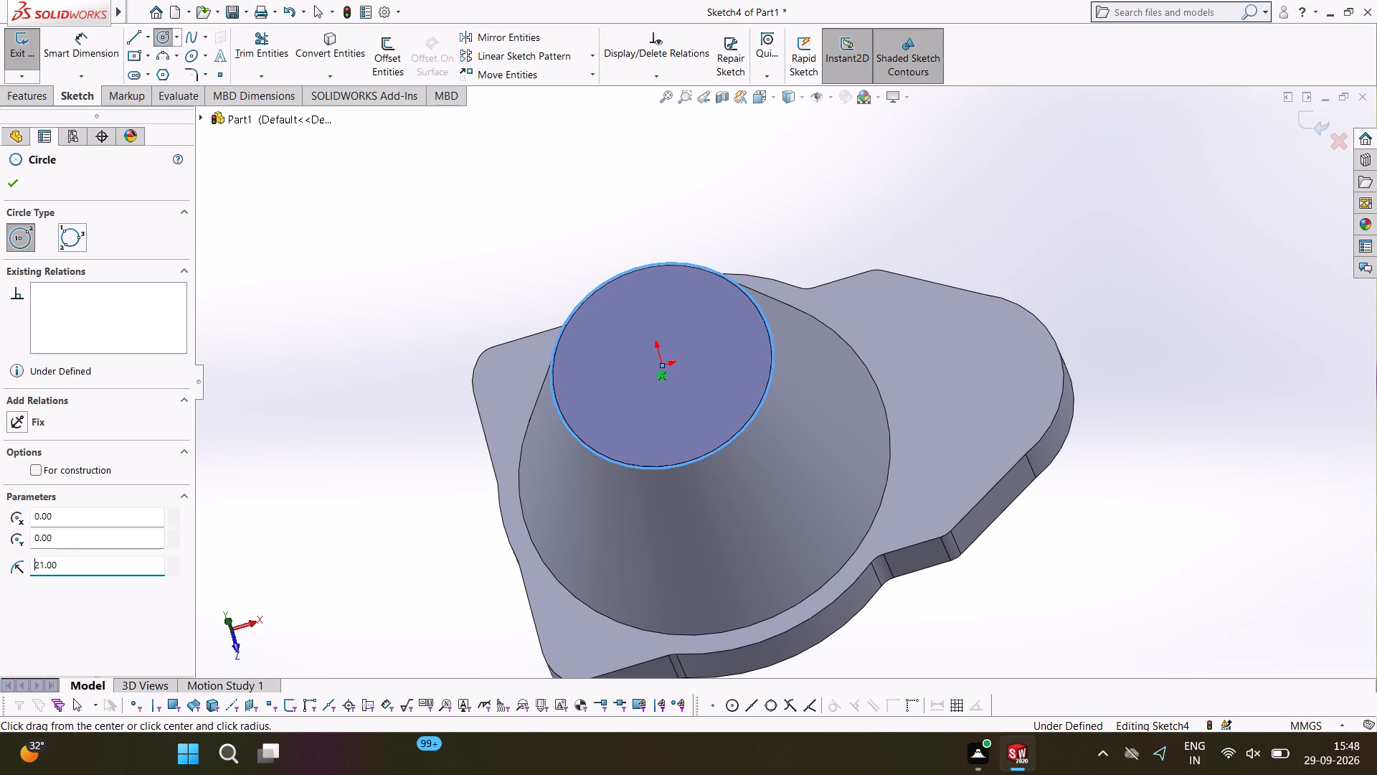
Set the radius of the origin-centred circle on the tower's top face to 18 mm.
{"action": "middle_click_drag", "start_coordinate": [911, 346], "coordinate": [828, 185]}
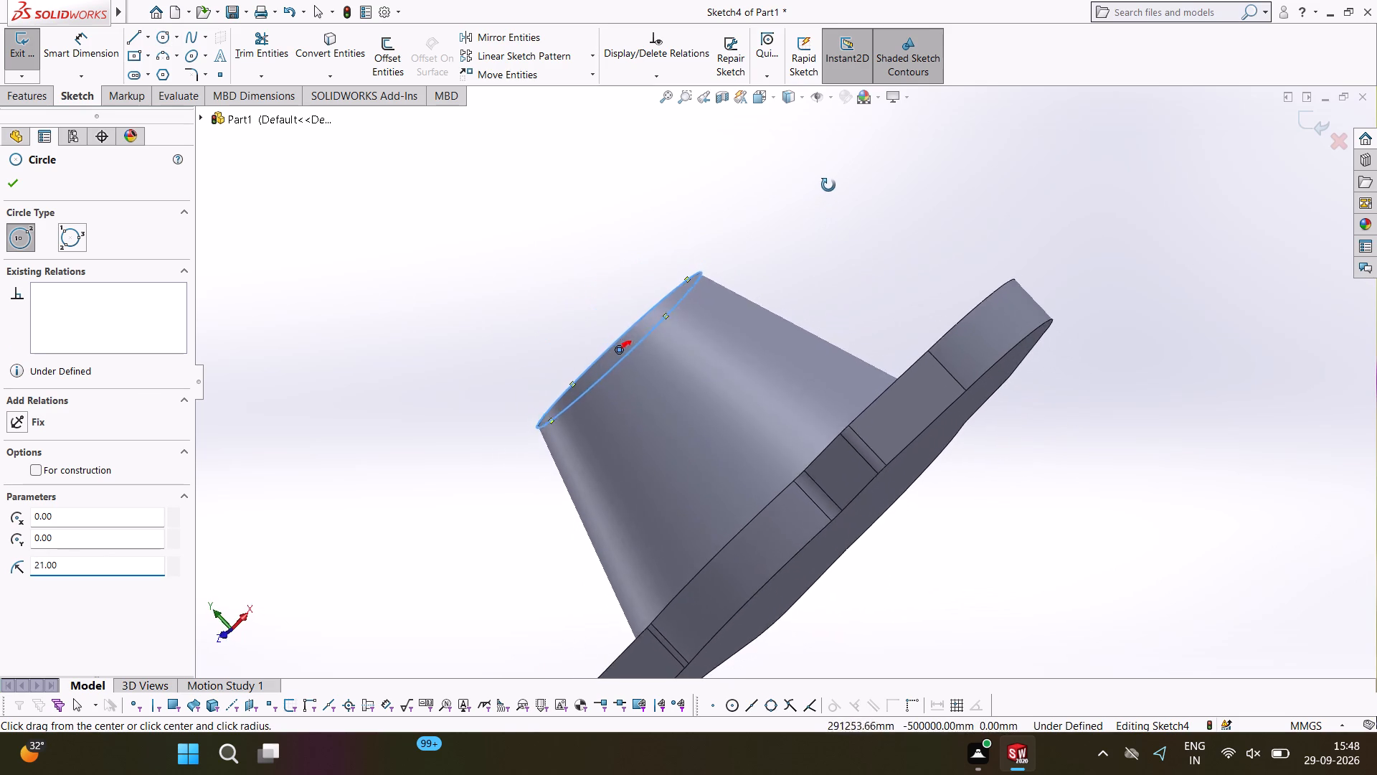
{"action": "middle_click_drag", "start_coordinate": [828, 185], "coordinate": [952, 365]}
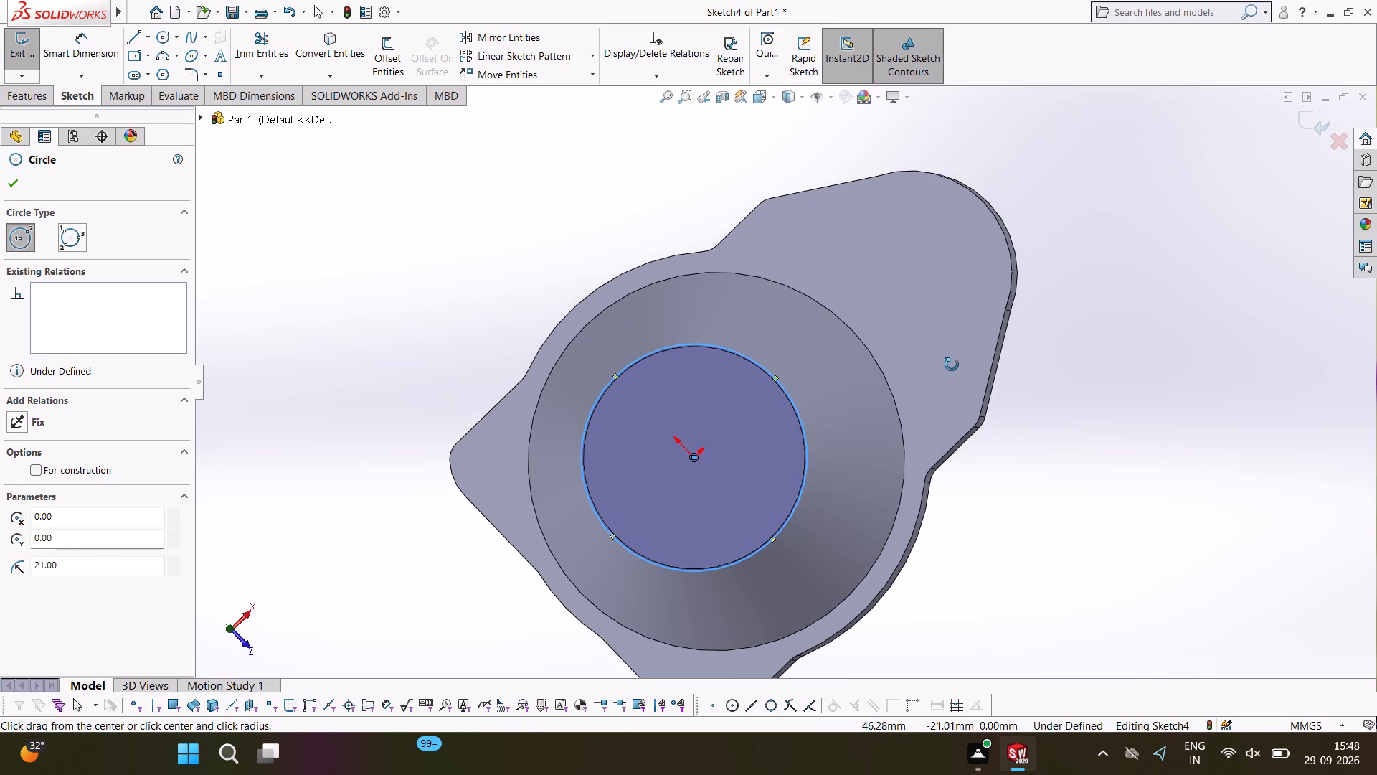
{"action": "middle_click_drag", "start_coordinate": [952, 365], "coordinate": [967, 257]}
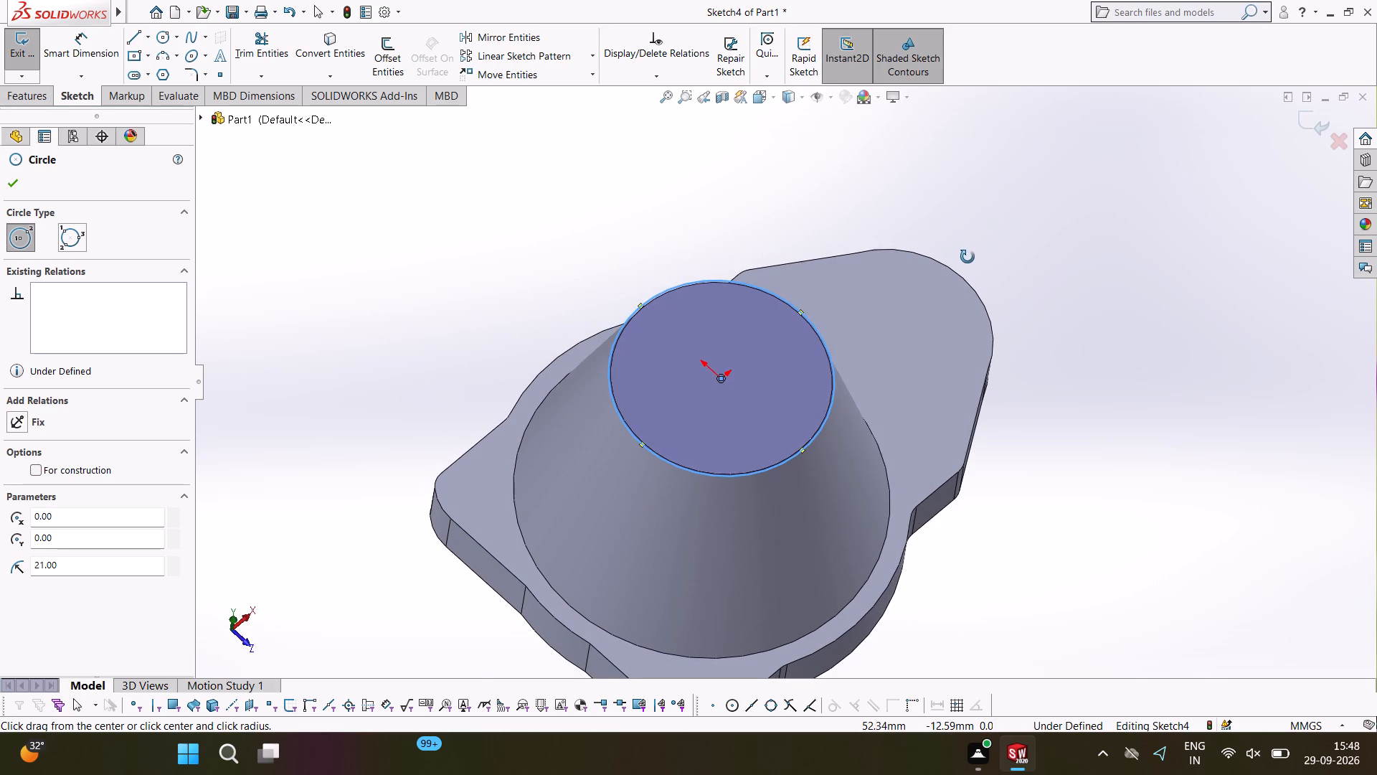
{"action": "middle_click_drag", "start_coordinate": [967, 257], "coordinate": [967, 256]}
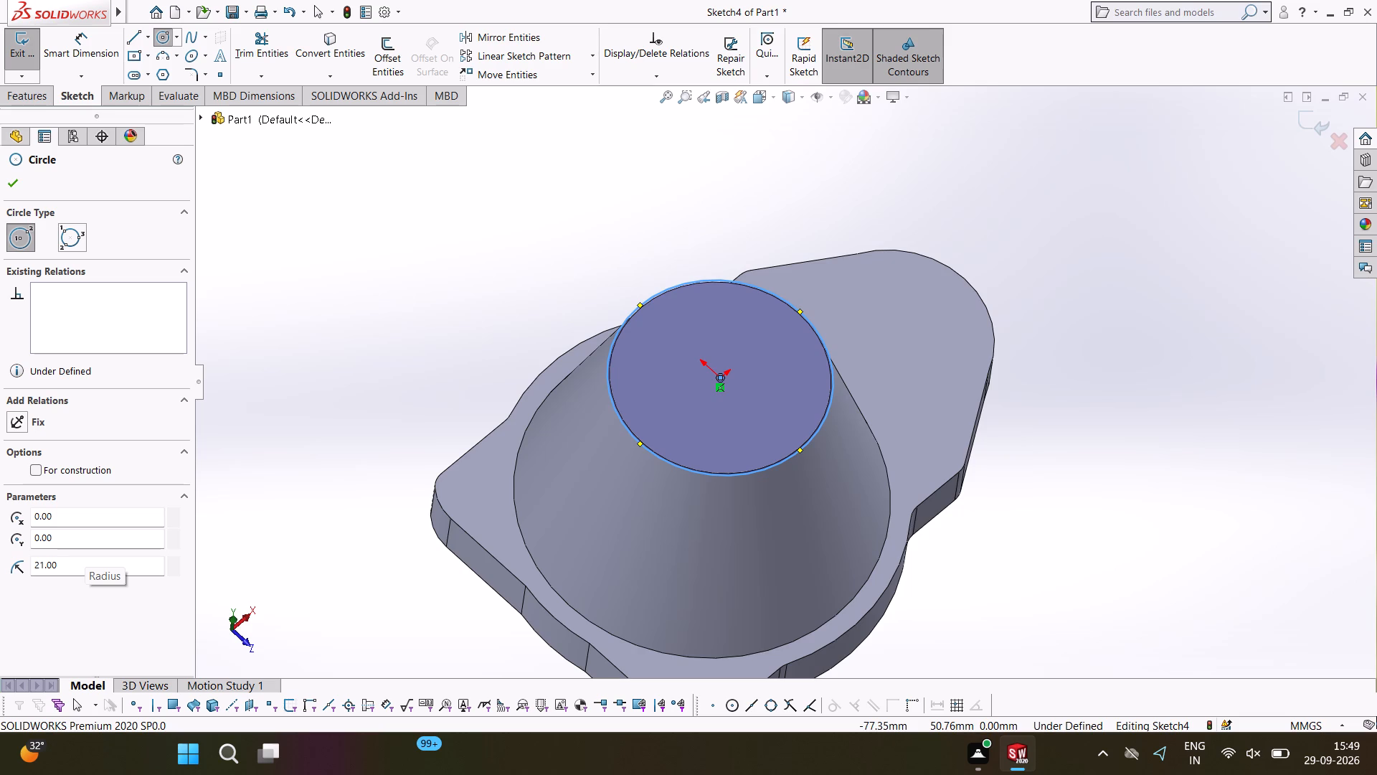
{"action": "double_click", "coordinate": [85, 561]}
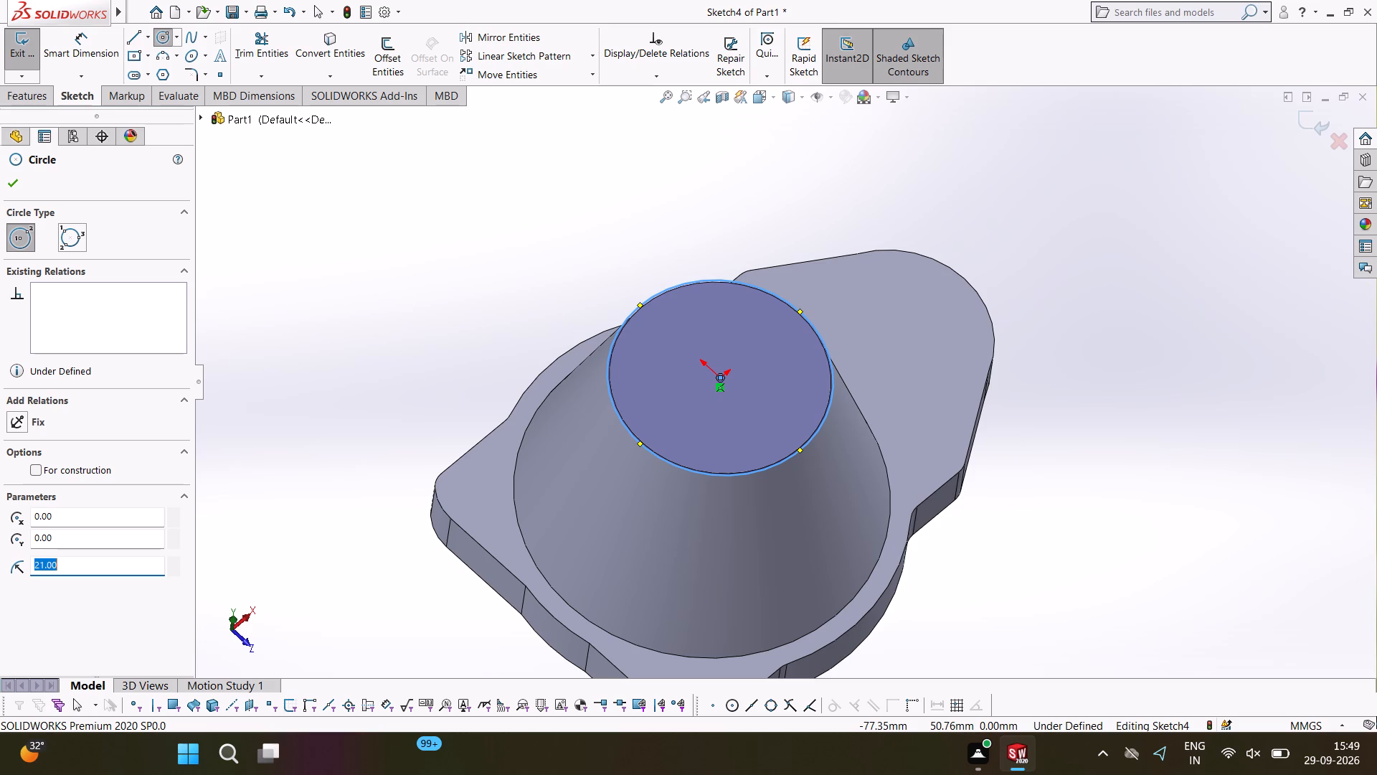
{"action": "type", "text": "18"}
{"action": "left_click", "coordinate": [331, 362]}
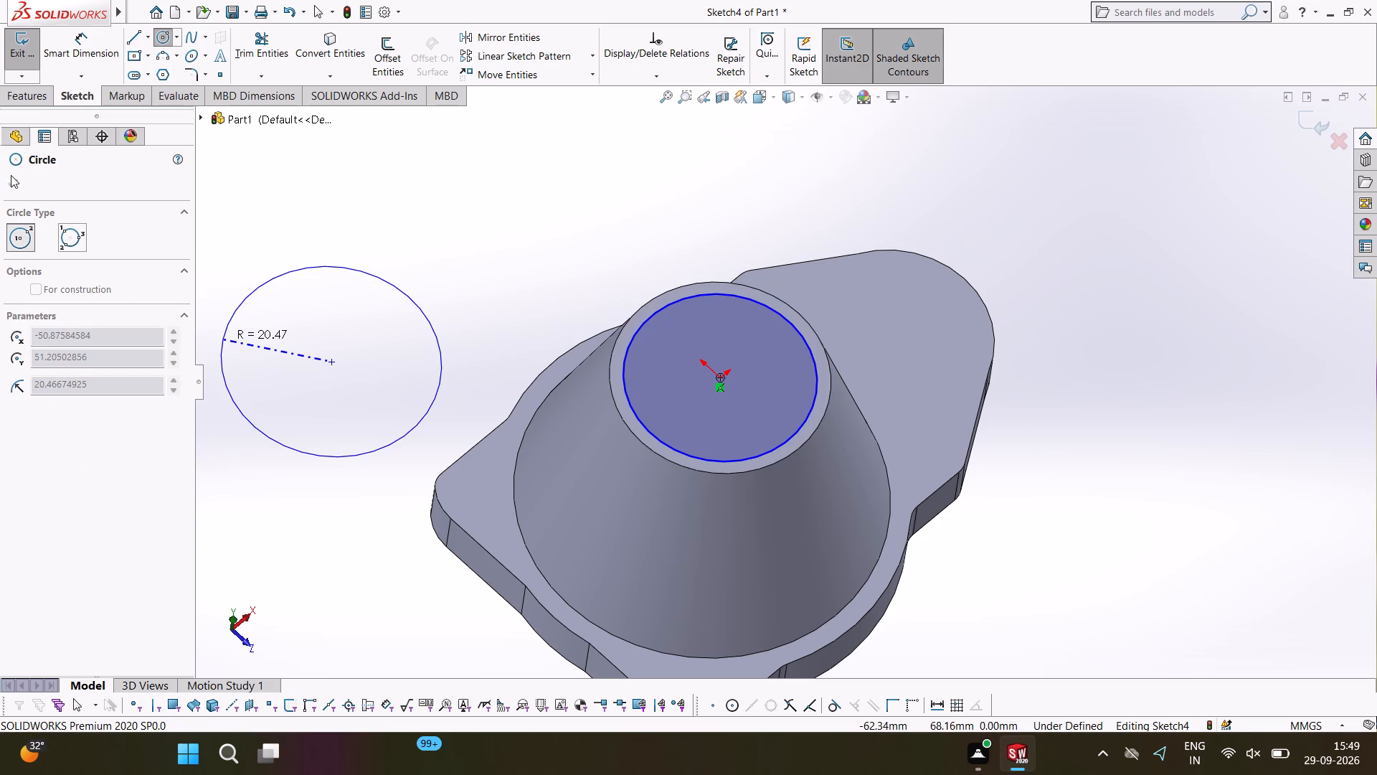
{"action": "right_click", "coordinate": [303, 203]}
{"action": "left_click", "coordinate": [332, 211]}
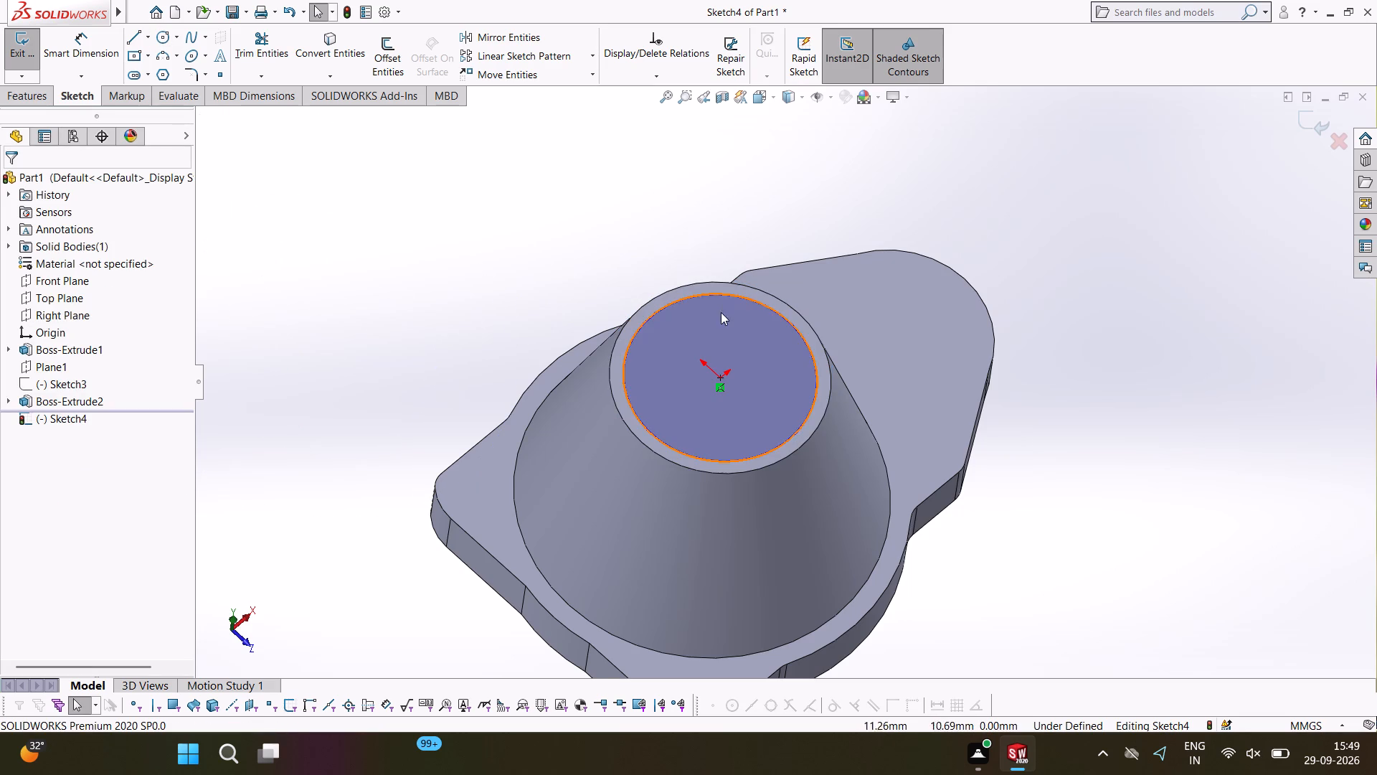
{"action": "left_click", "coordinate": [725, 294]}
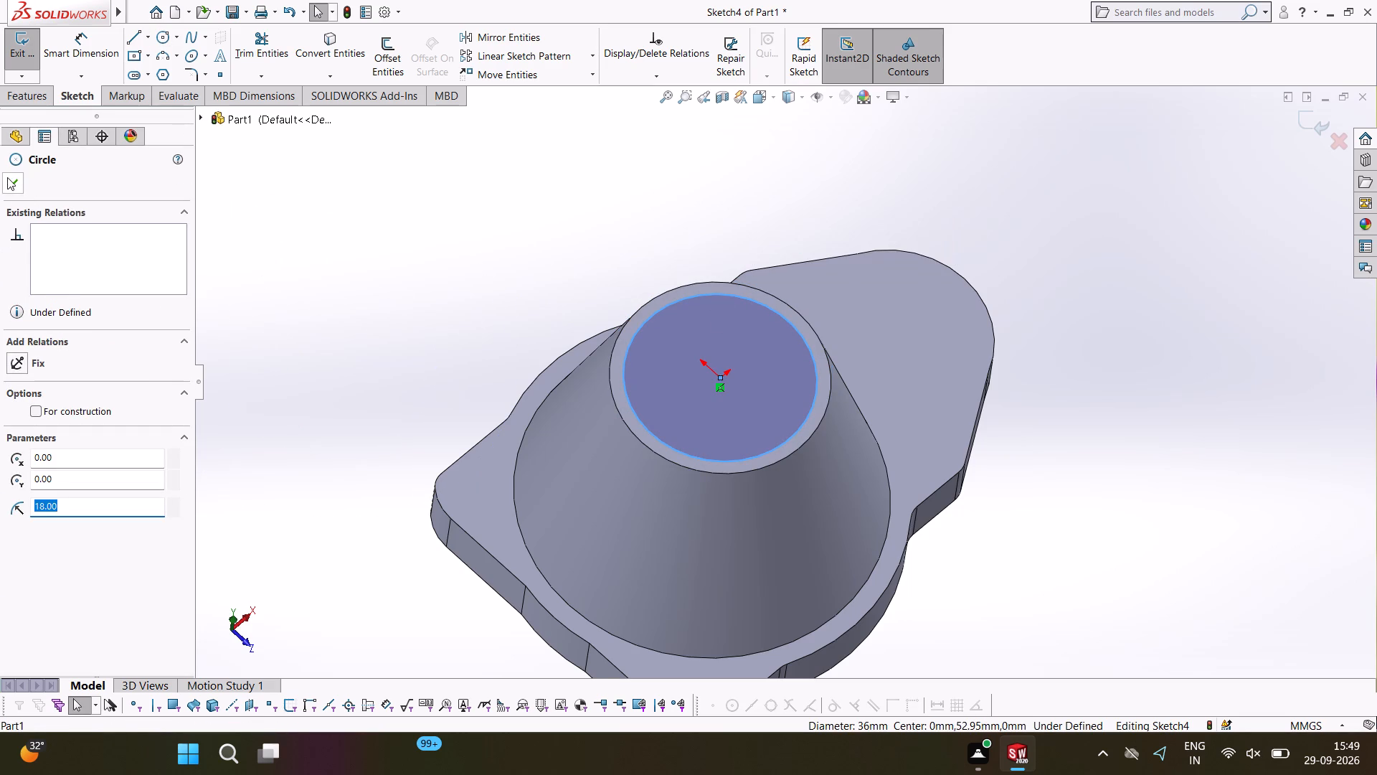
{"action": "left_click", "coordinate": [7, 177]}
Extrude the 18 mm radius circle as a boss with a blind depth of 15.3 mm, merged with the tower.
{"action": "middle_click_drag", "start_coordinate": [1132, 563], "coordinate": [1087, 459]}
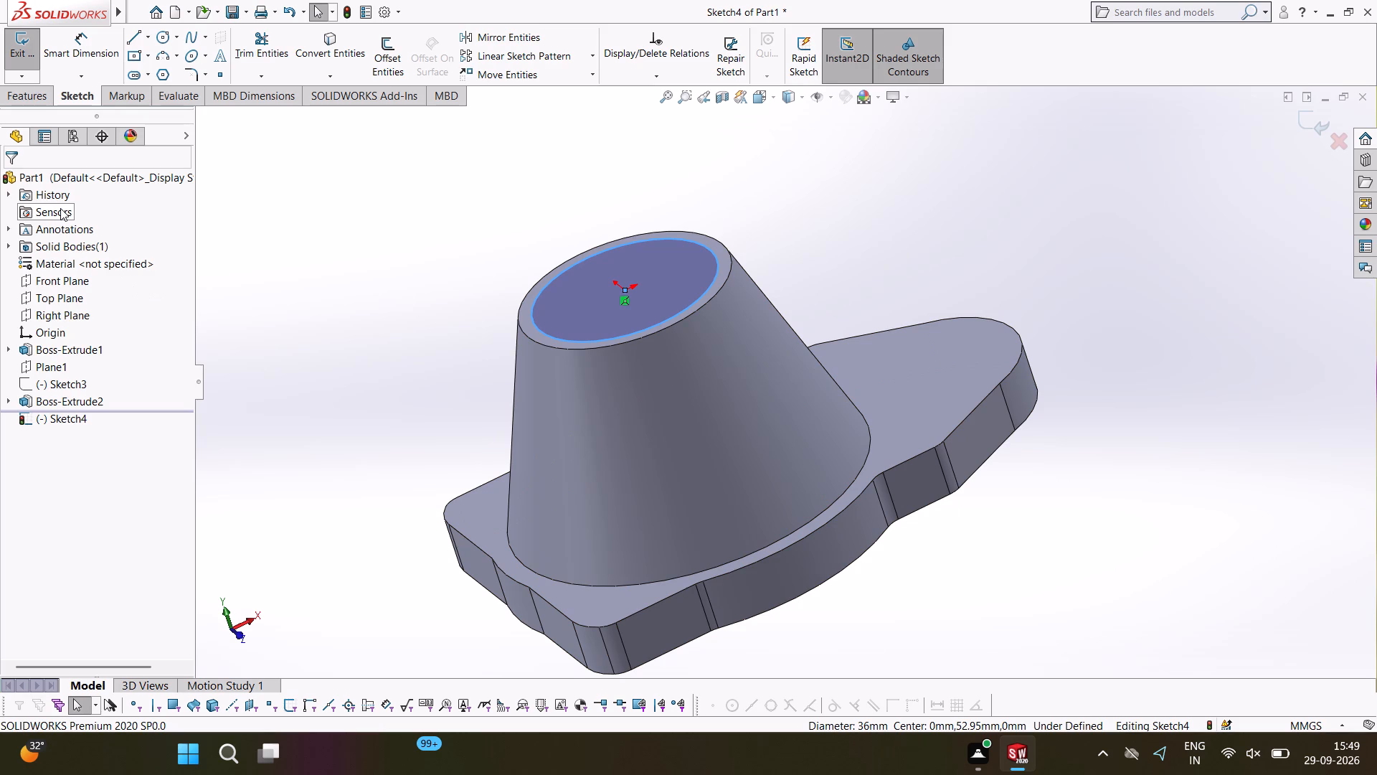
{"action": "left_click", "coordinate": [48, 101]}
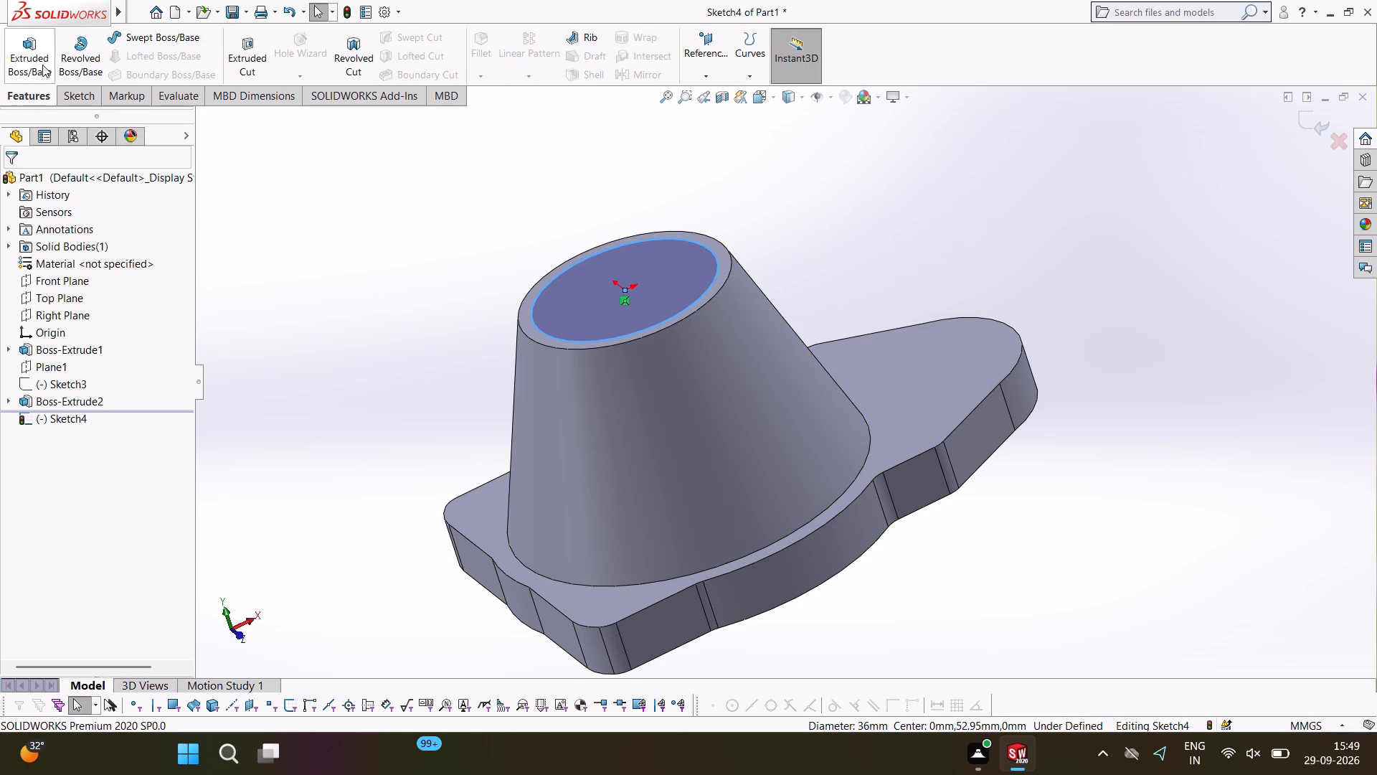
{"action": "left_click", "coordinate": [42, 62]}
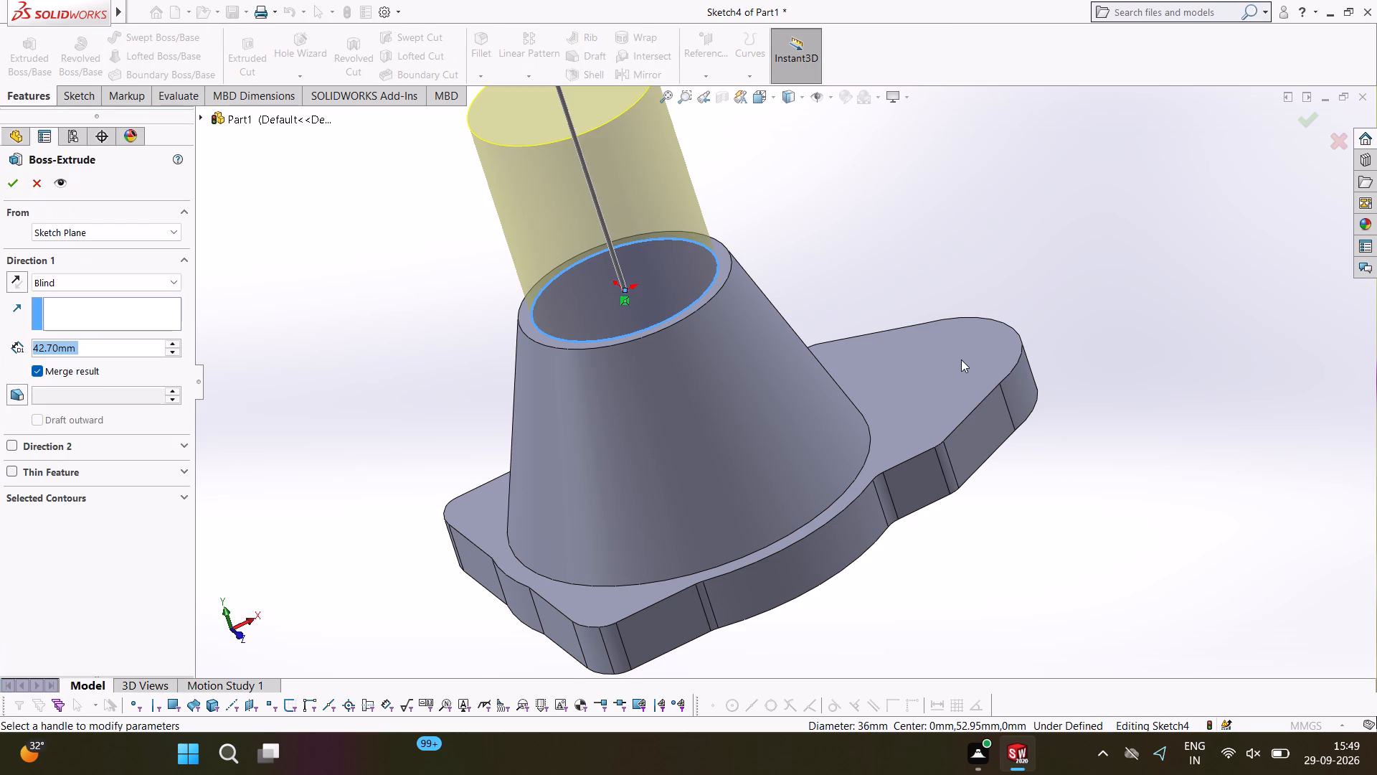
{"action": "type", "text": "15.3+"}
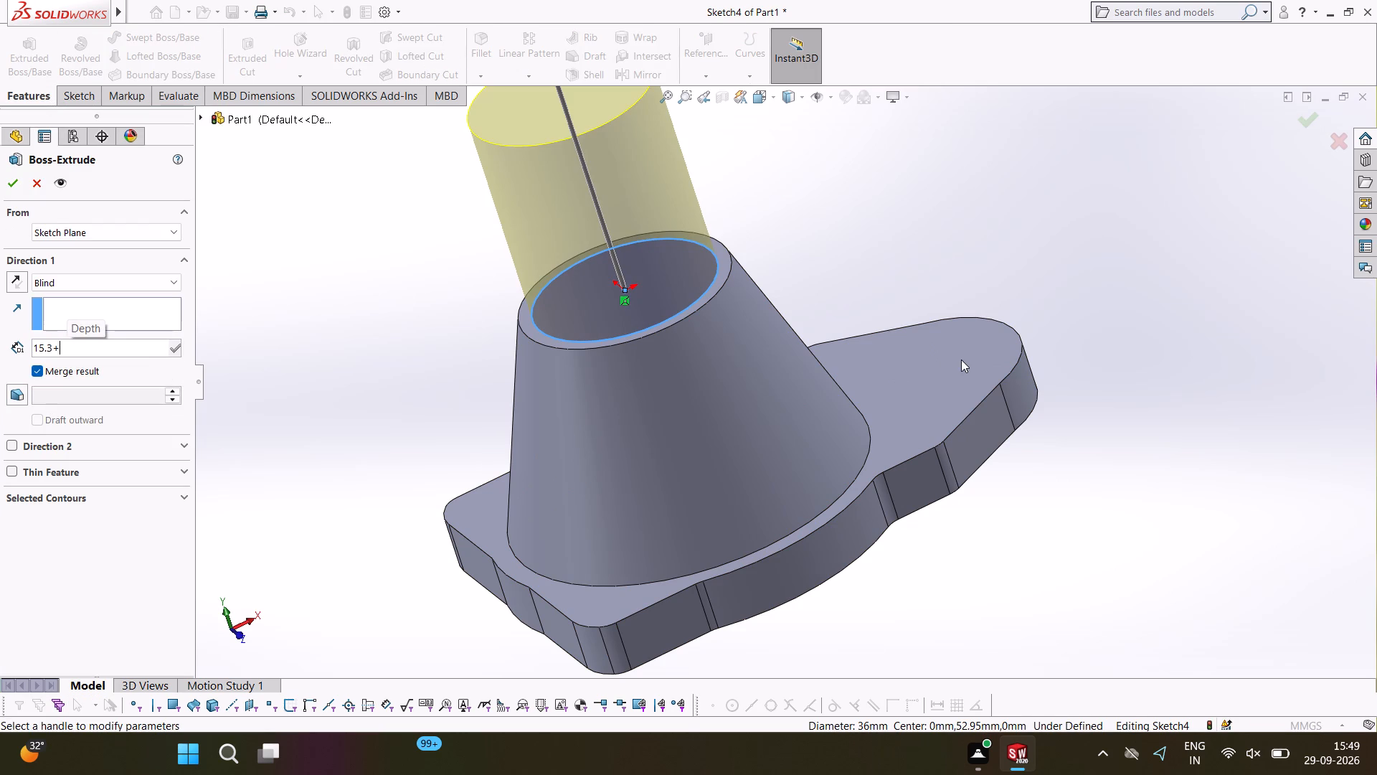
{"action": "key", "text": "BackSpace"}
{"action": "key", "text": "Return"}
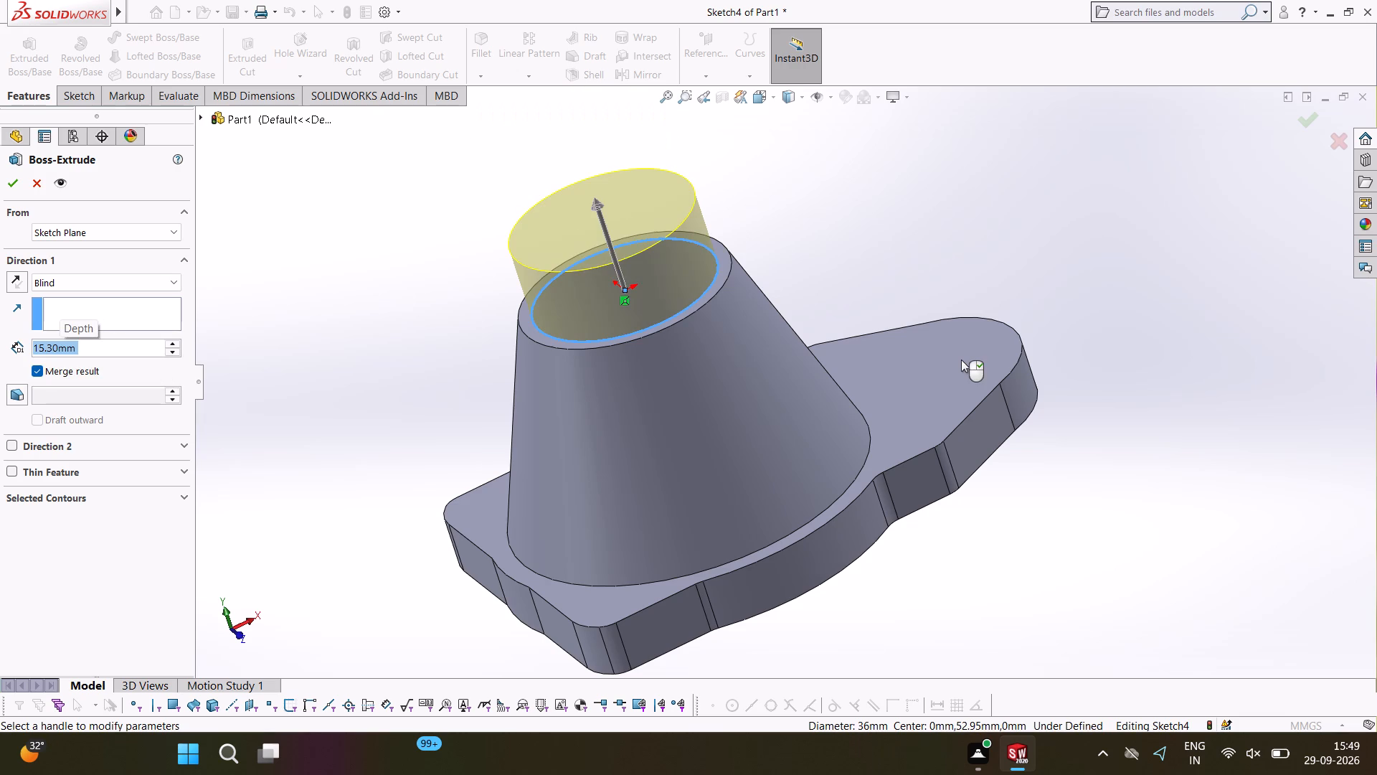
{"action": "left_click", "coordinate": [9, 182]}
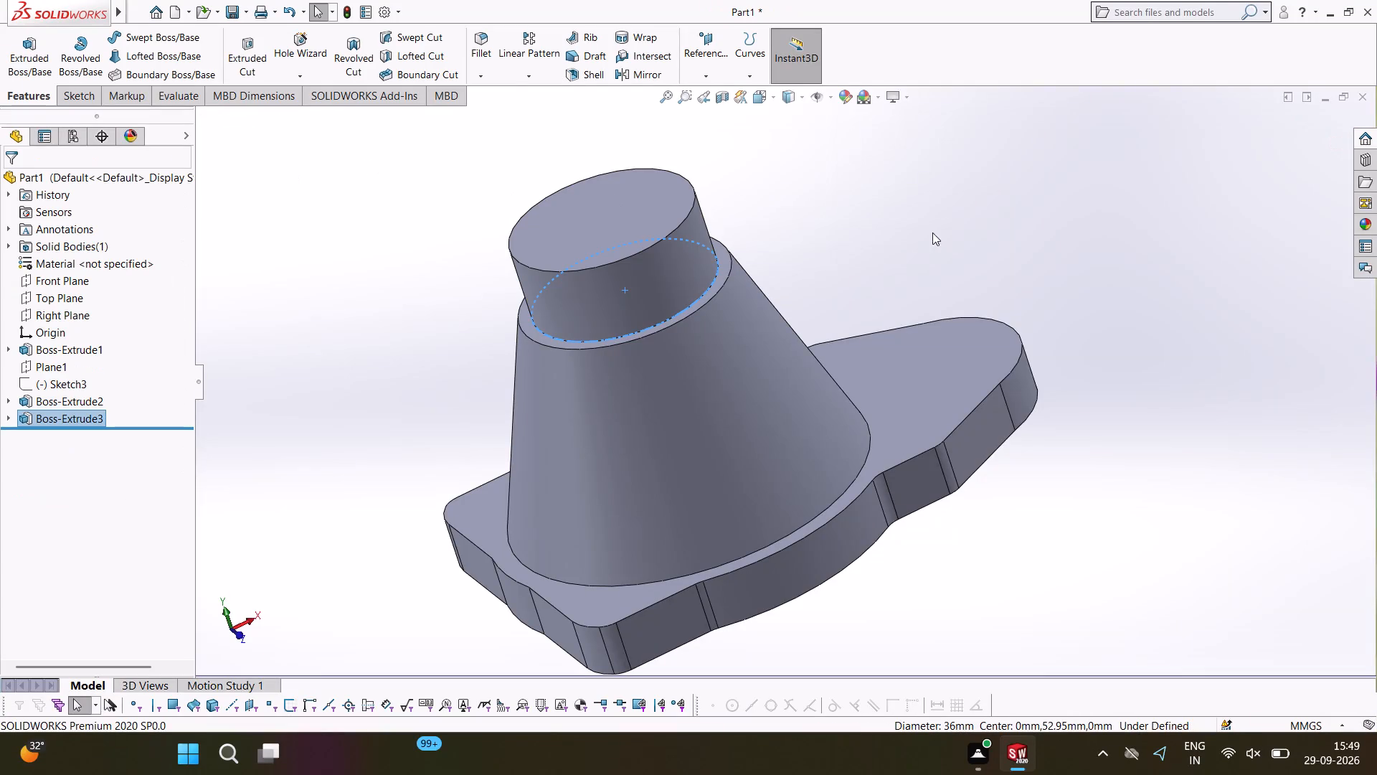
{"action": "left_click", "coordinate": [1145, 273]}
Begin a boss extrude on the cylindrical boss's top face and sketch an origin-centred 18 mm radius circle matching its edge.
{"action": "middle_click_drag", "start_coordinate": [1058, 461], "coordinate": [1094, 368]}
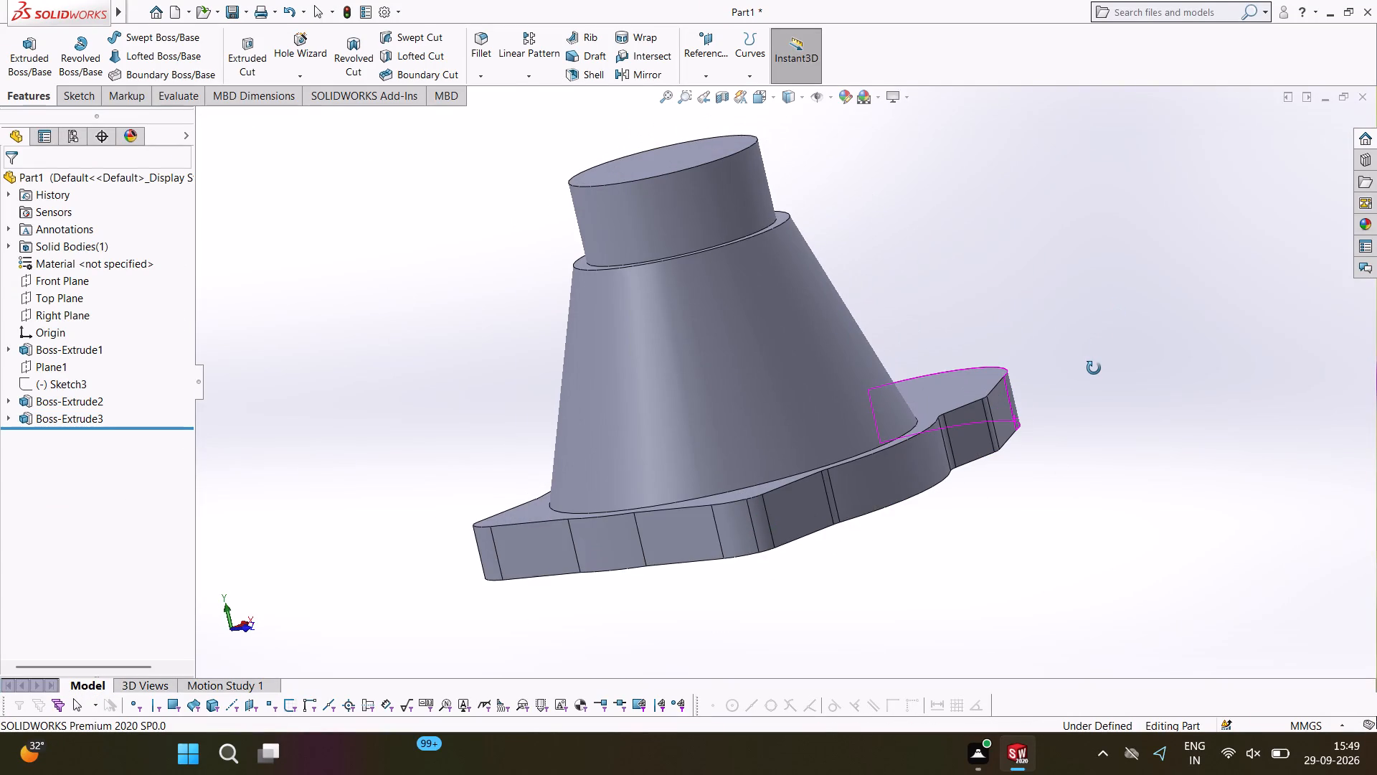
{"action": "middle_click_drag", "start_coordinate": [1094, 368], "coordinate": [1082, 390]}
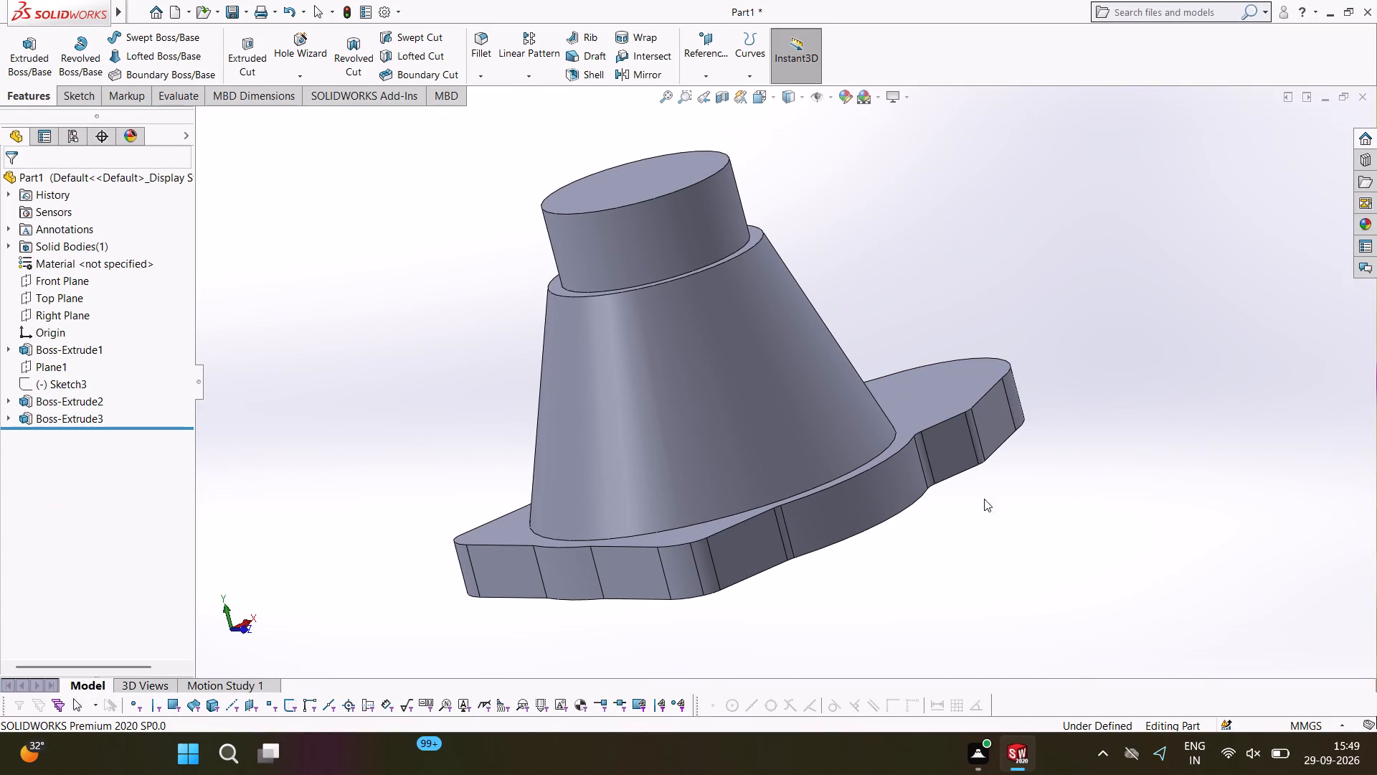
{"action": "left_click", "coordinate": [24, 53]}
{"action": "middle_click_drag", "start_coordinate": [326, 163], "coordinate": [323, 303]}
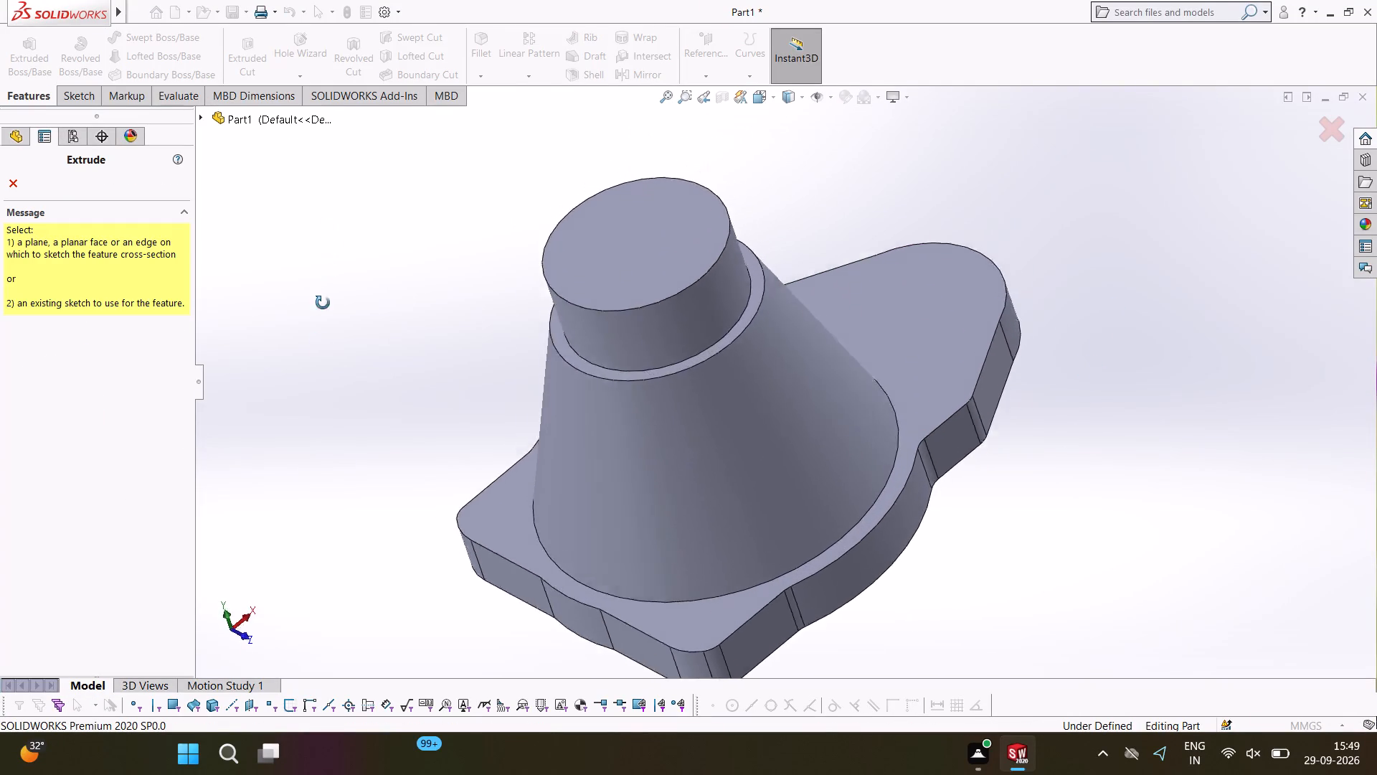
{"action": "middle_click_drag", "start_coordinate": [323, 303], "coordinate": [316, 440]}
{"action": "left_click", "coordinate": [616, 405]}
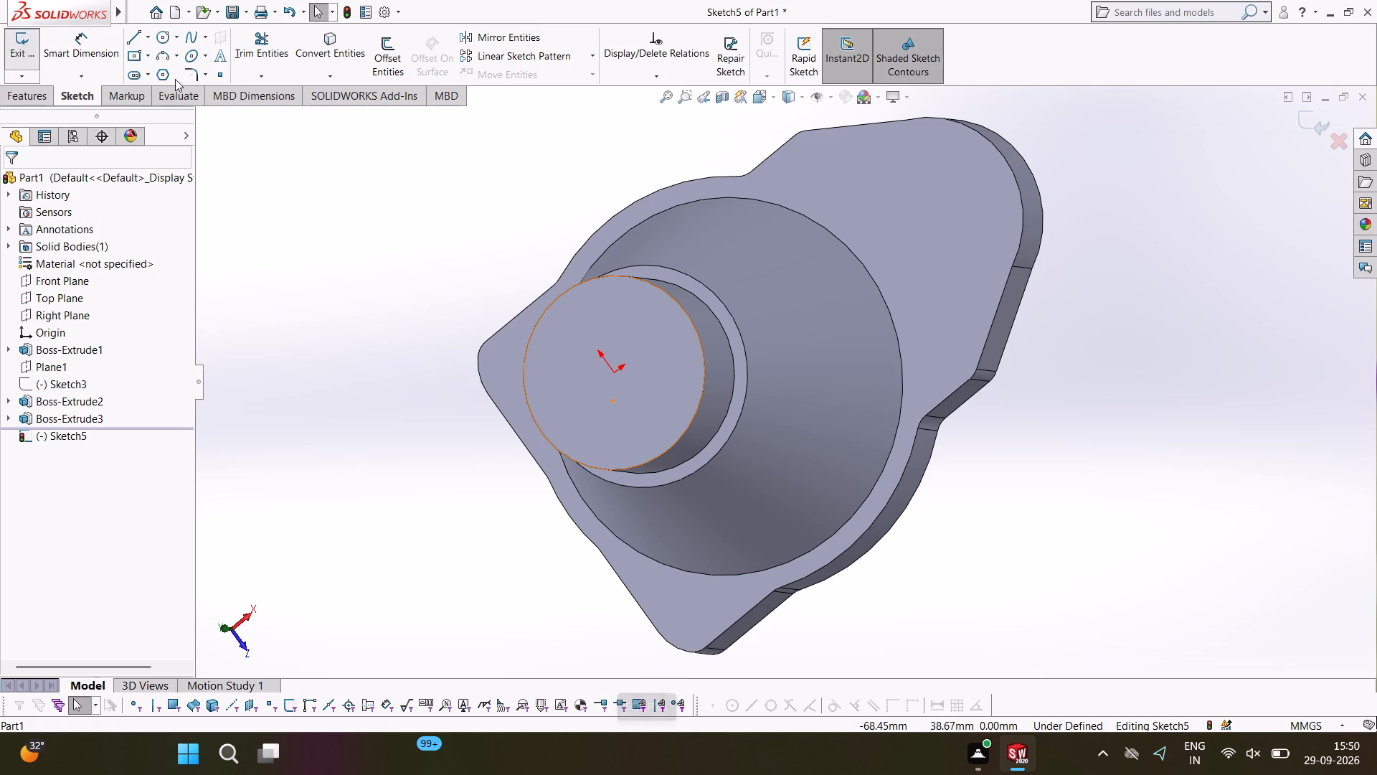
{"action": "left_click", "coordinate": [156, 40]}
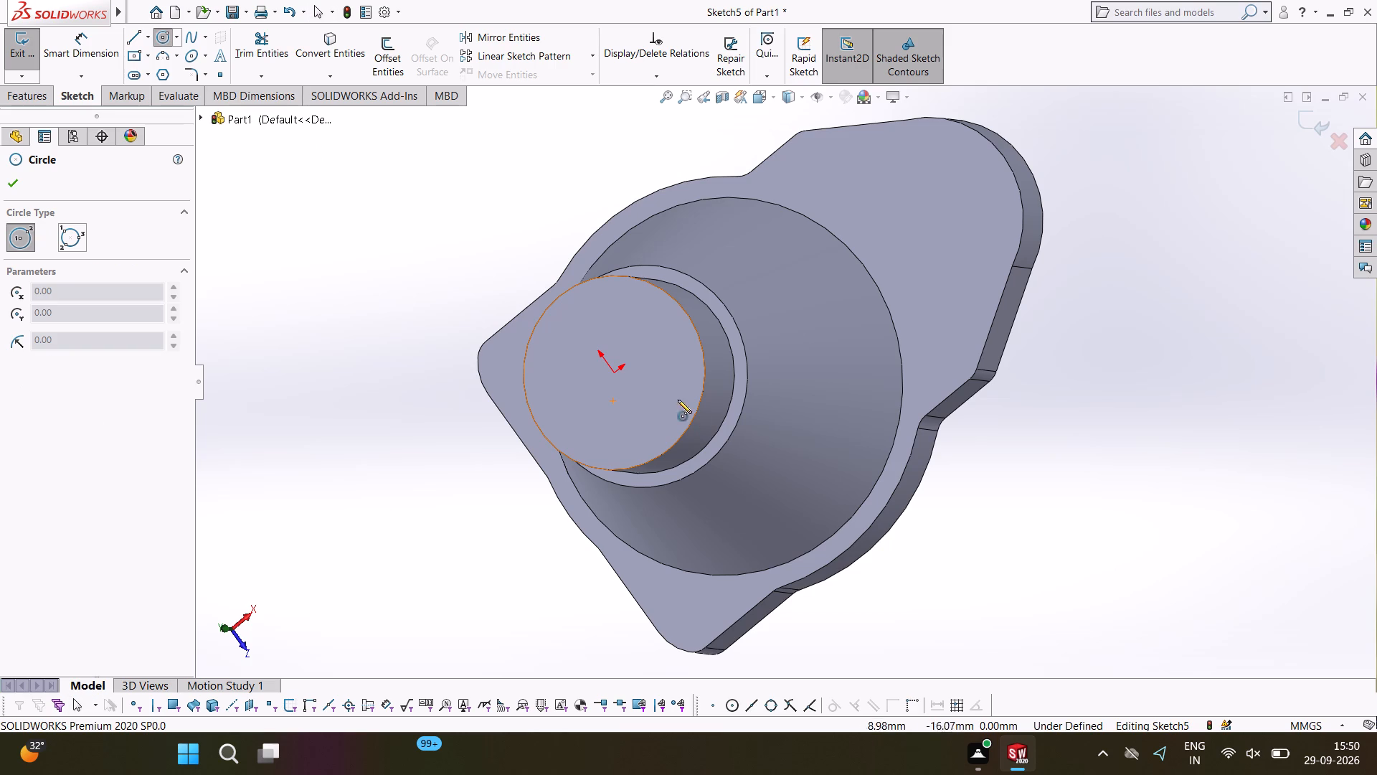
{"action": "left_click", "coordinate": [616, 372]}
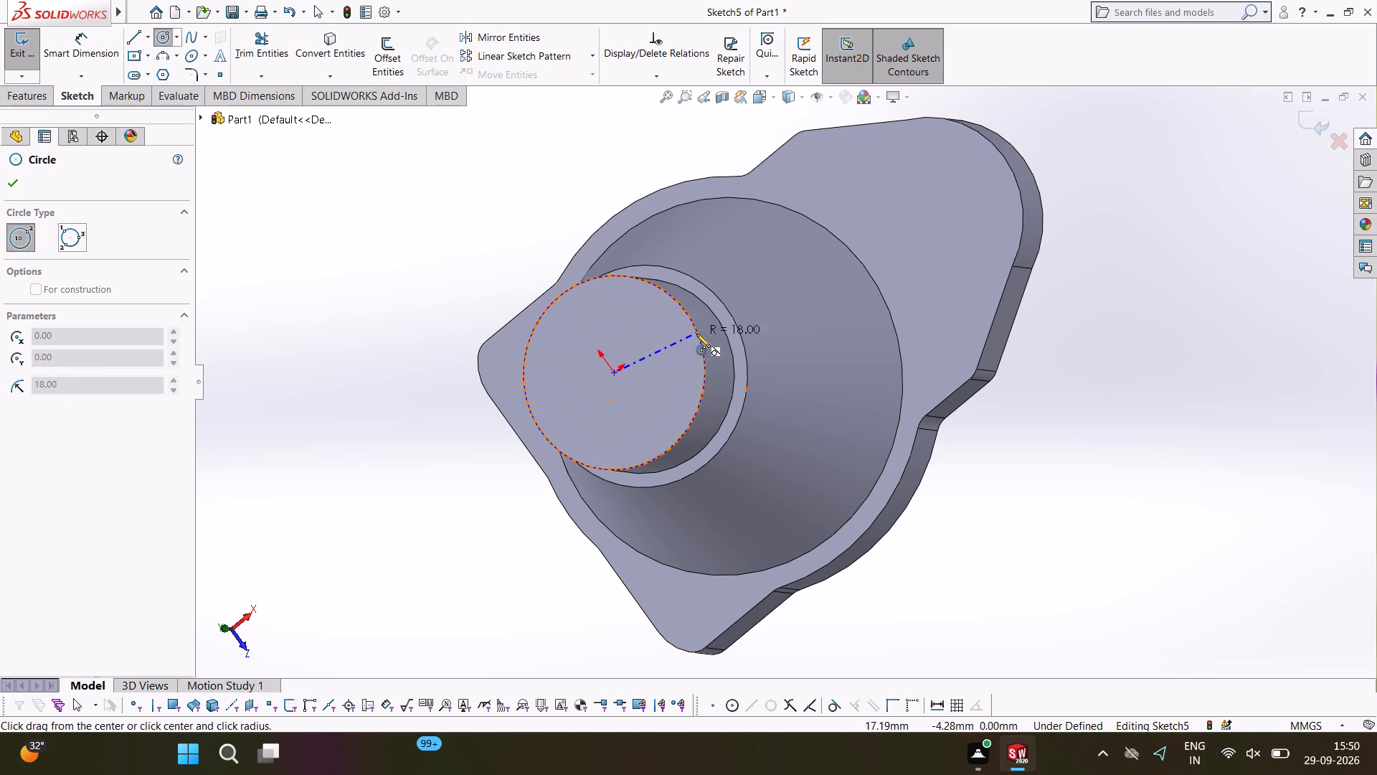
{"action": "left_click", "coordinate": [696, 334]}
{"action": "right_click", "coordinate": [695, 335]}
{"action": "left_click", "coordinate": [796, 344]}
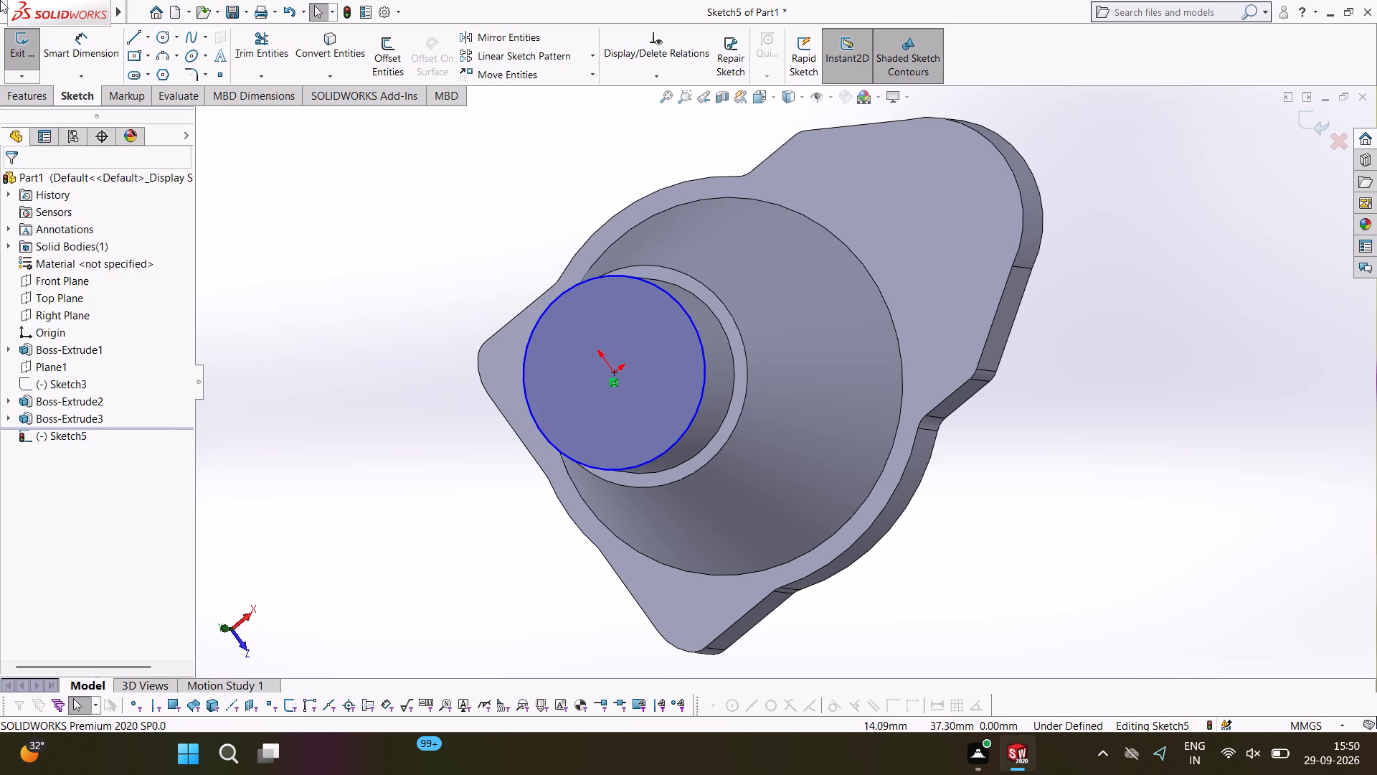
Extrude the circle on the boss's top face 2 mm blind with a 45° inward draft.
{"action": "left_click", "coordinate": [42, 80]}
{"action": "left_click", "coordinate": [34, 99]}
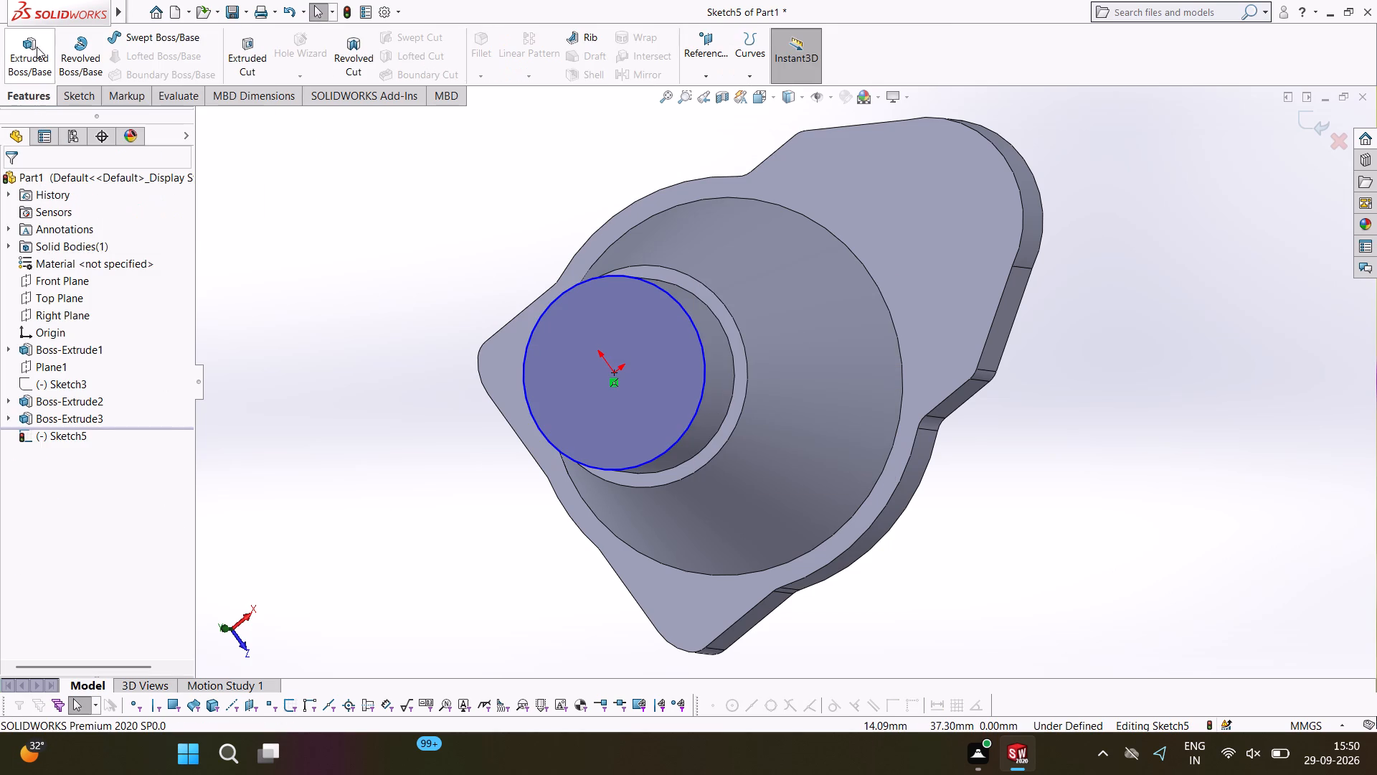
{"action": "left_click", "coordinate": [37, 47]}
{"action": "middle_click_drag", "start_coordinate": [1002, 495], "coordinate": [1010, 445]}
{"action": "double_click", "coordinate": [102, 347]}
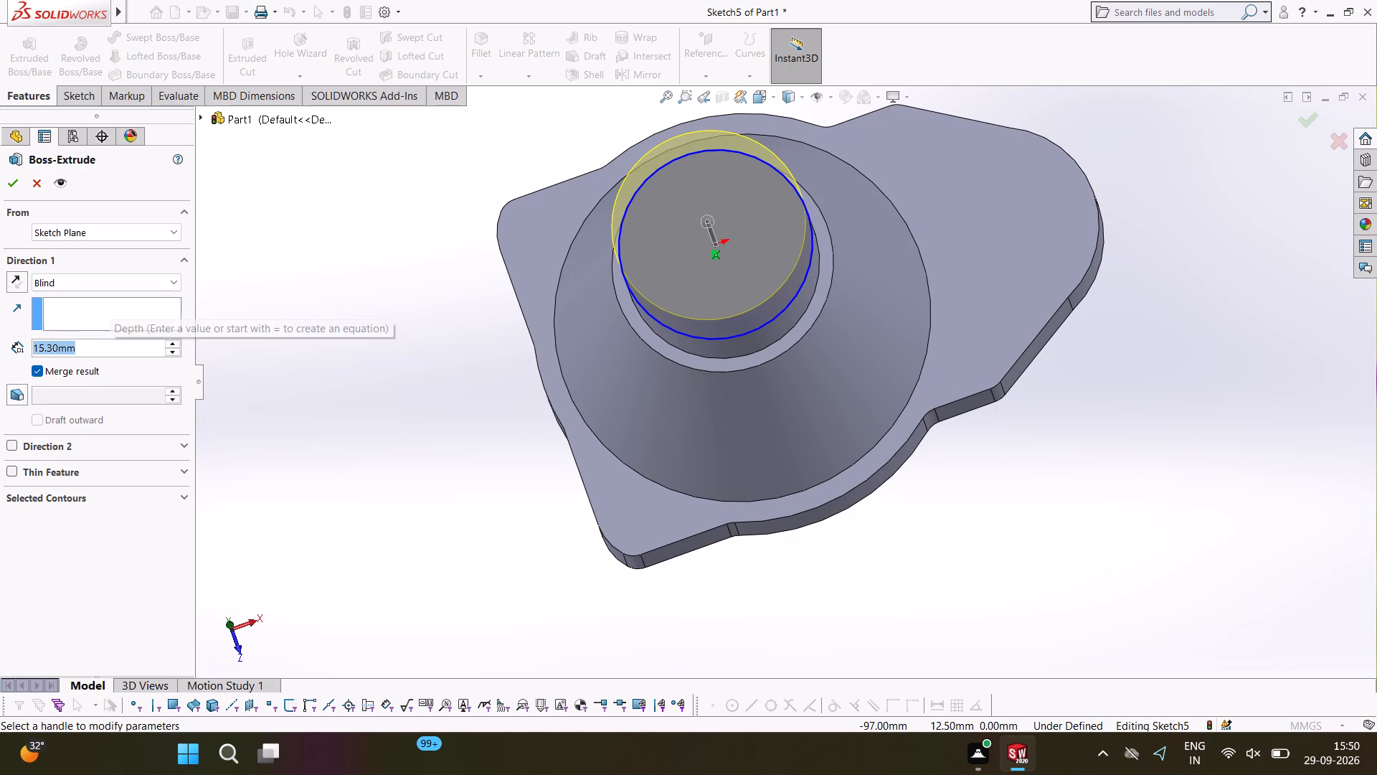
{"action": "key", "text": "2"}
{"action": "left_click", "coordinate": [187, 301]}
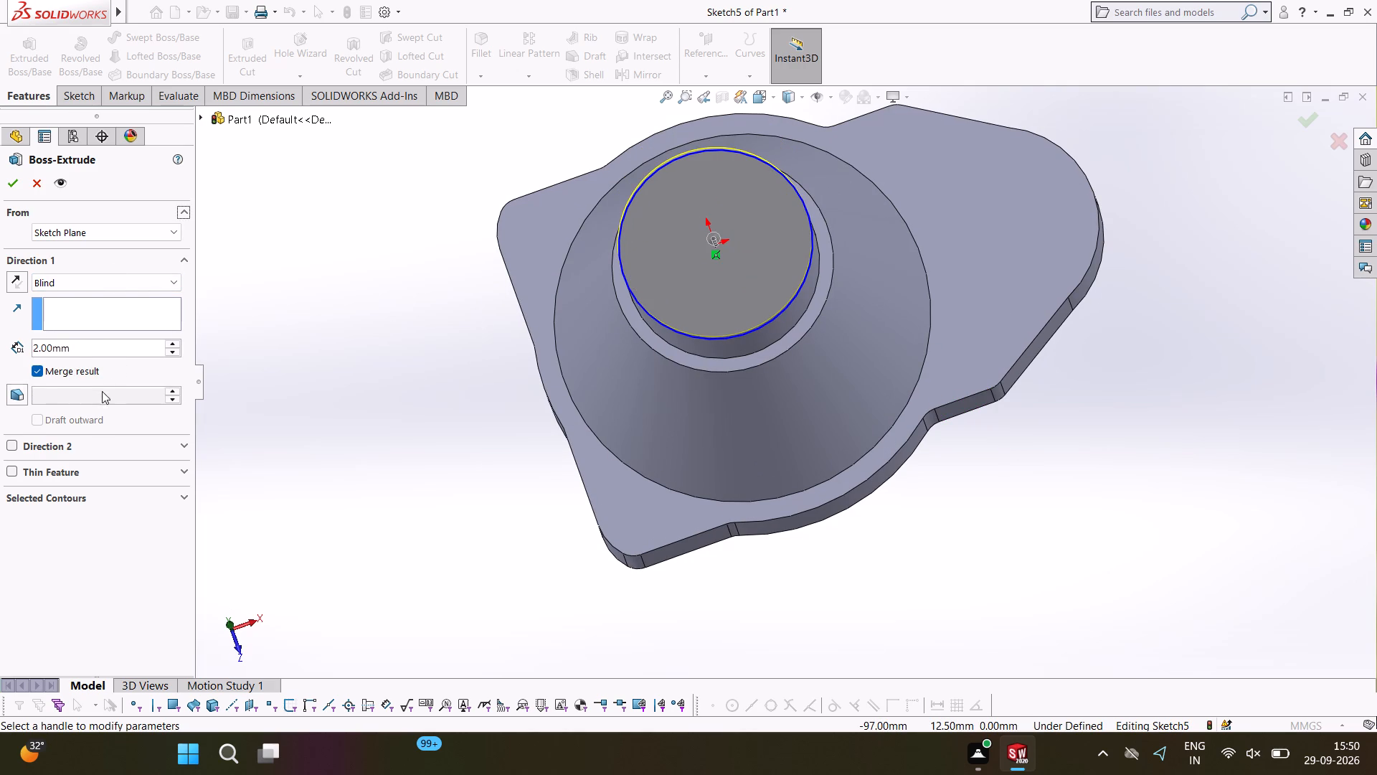
{"action": "left_click", "coordinate": [18, 392]}
{"action": "type", "text": "45"}
{"action": "left_click", "coordinate": [475, 335]}
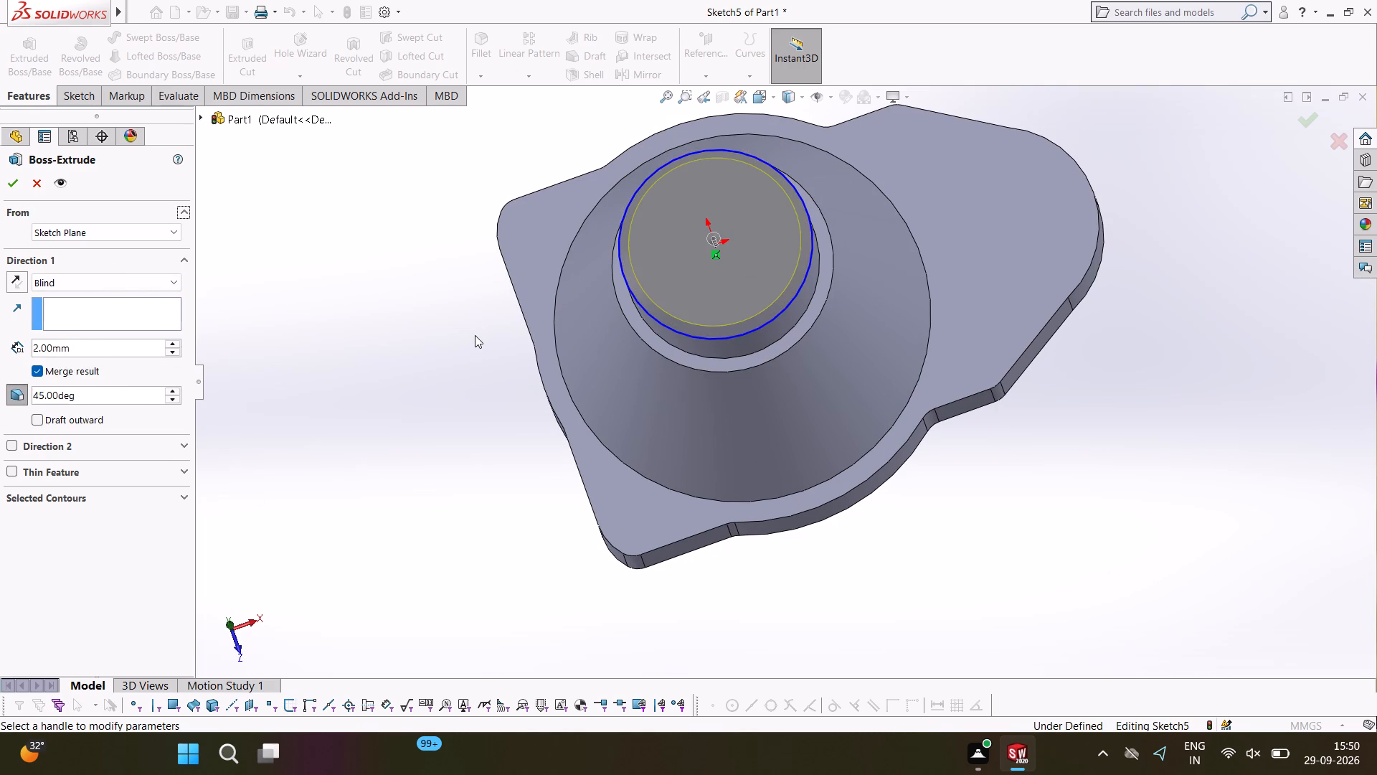
{"action": "left_click", "coordinate": [11, 191]}
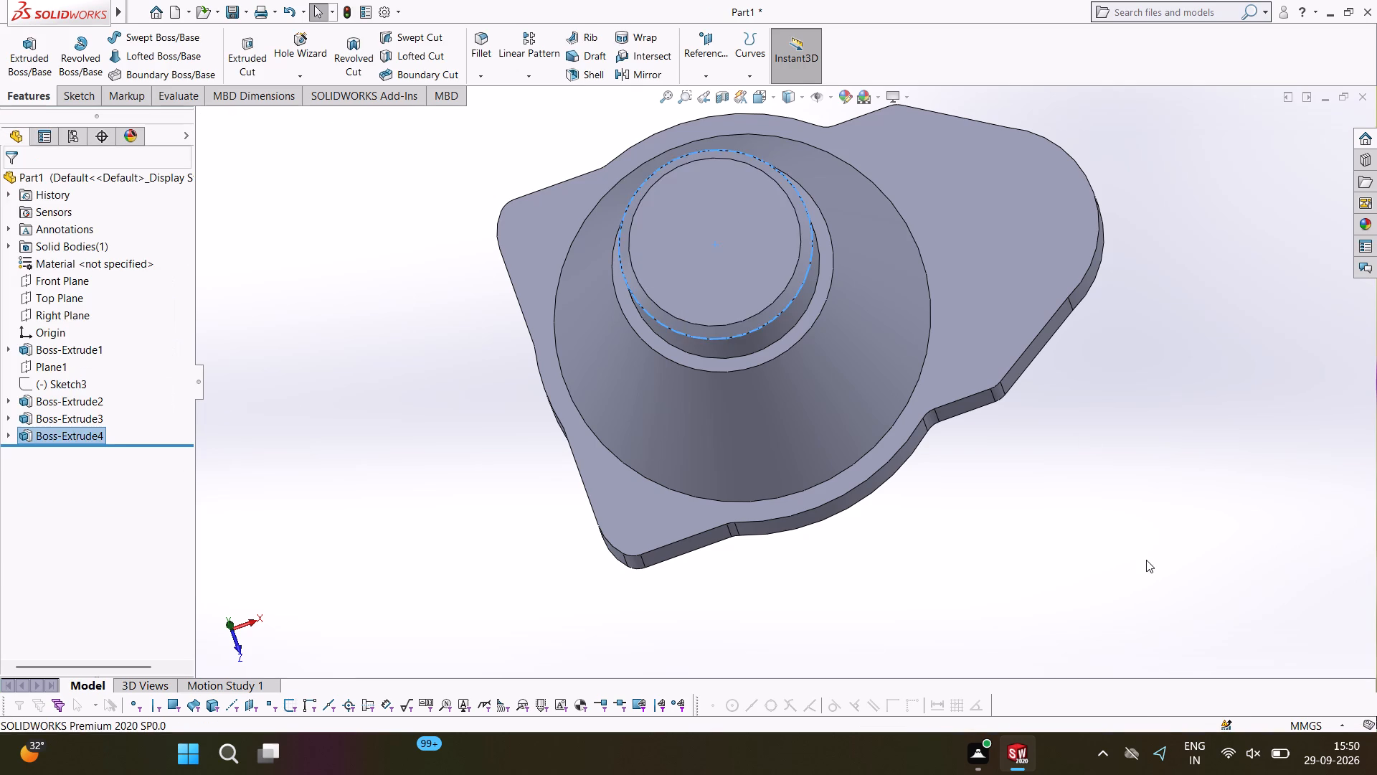
{"action": "left_click", "coordinate": [1146, 560]}
Begin a boss extrude on the flange's top face and sketch a 19 mm radius circle concentric with its rounded end lobe.
{"action": "middle_click_drag", "start_coordinate": [1148, 547], "coordinate": [1193, 257]}
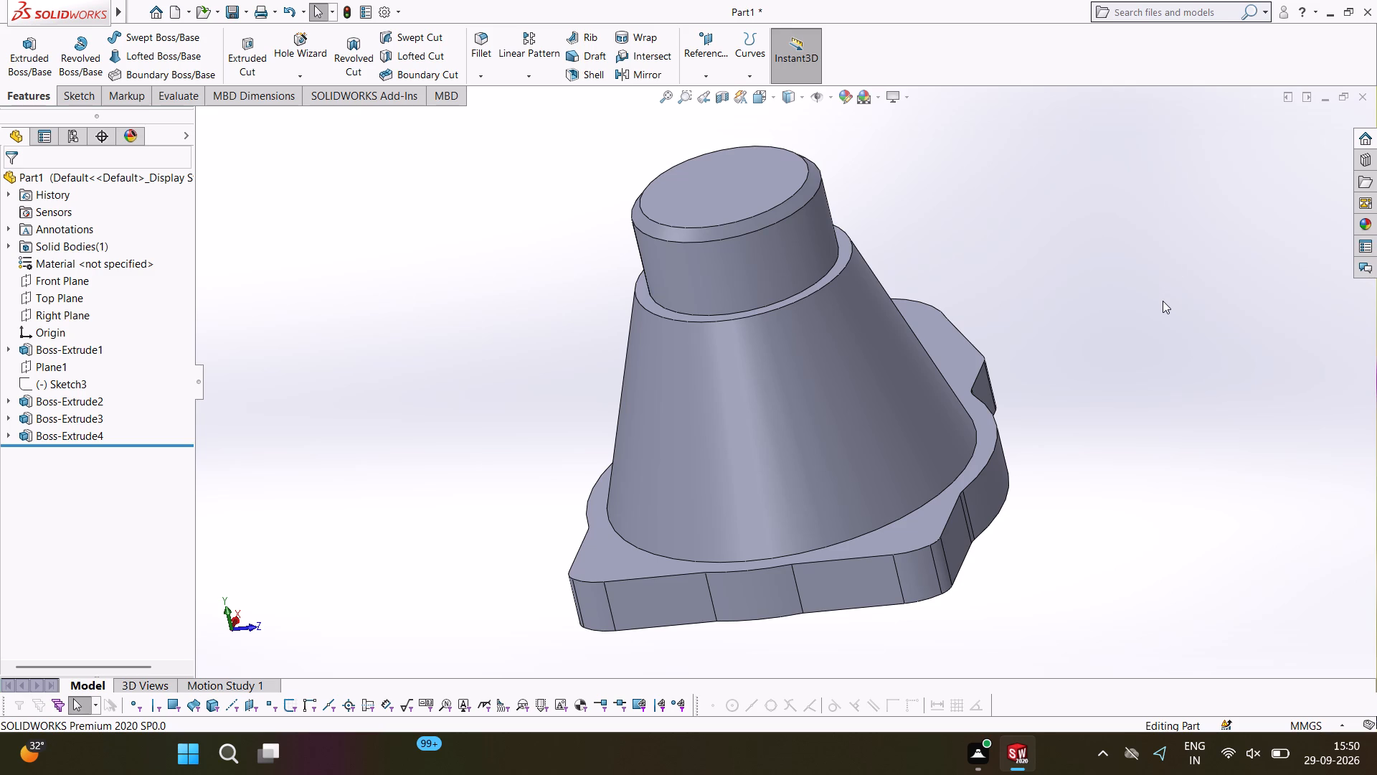
{"action": "middle_click_drag", "start_coordinate": [1226, 369], "coordinate": [824, 497]}
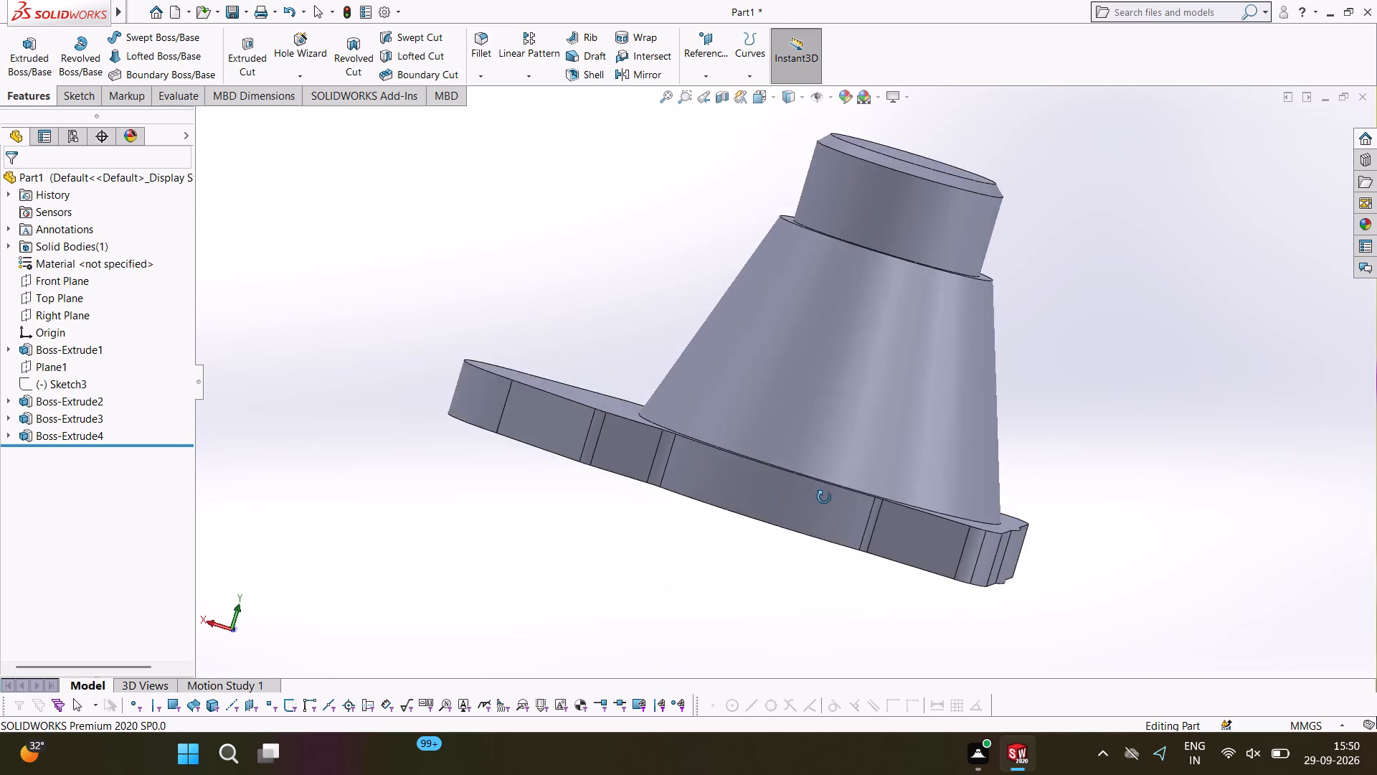
{"action": "middle_click_drag", "start_coordinate": [824, 497], "coordinate": [1018, 672]}
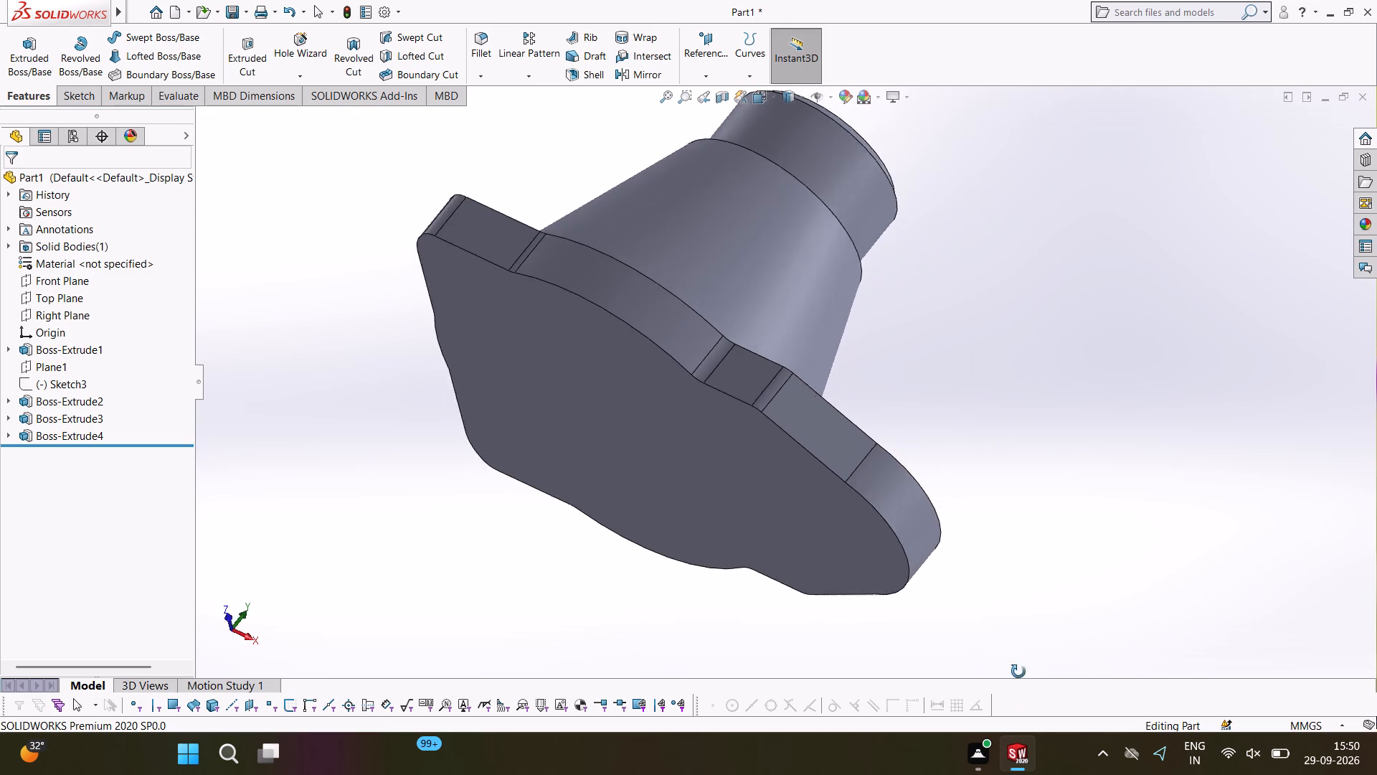
{"action": "middle_click_drag", "start_coordinate": [1018, 672], "coordinate": [969, 692]}
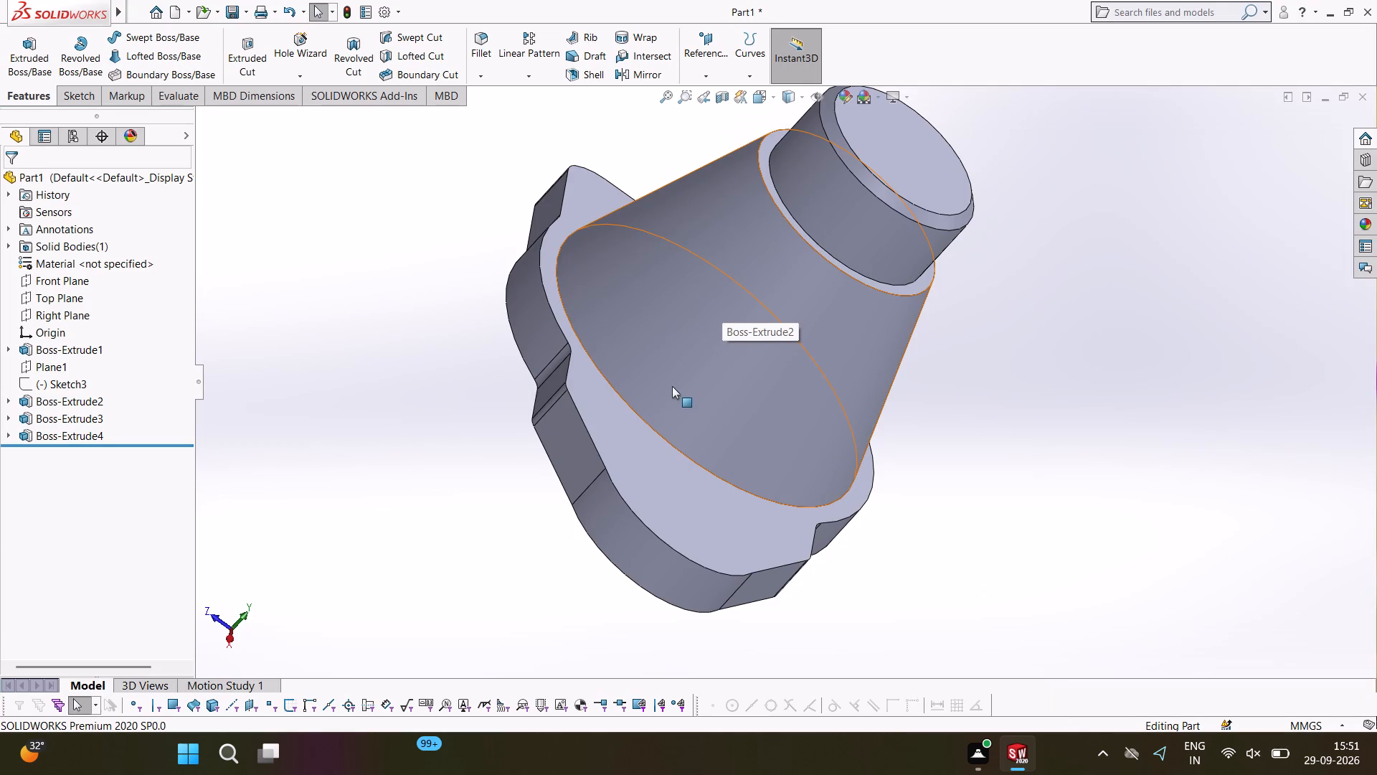
{"action": "middle_click_drag", "start_coordinate": [1069, 345], "coordinate": [1063, 395]}
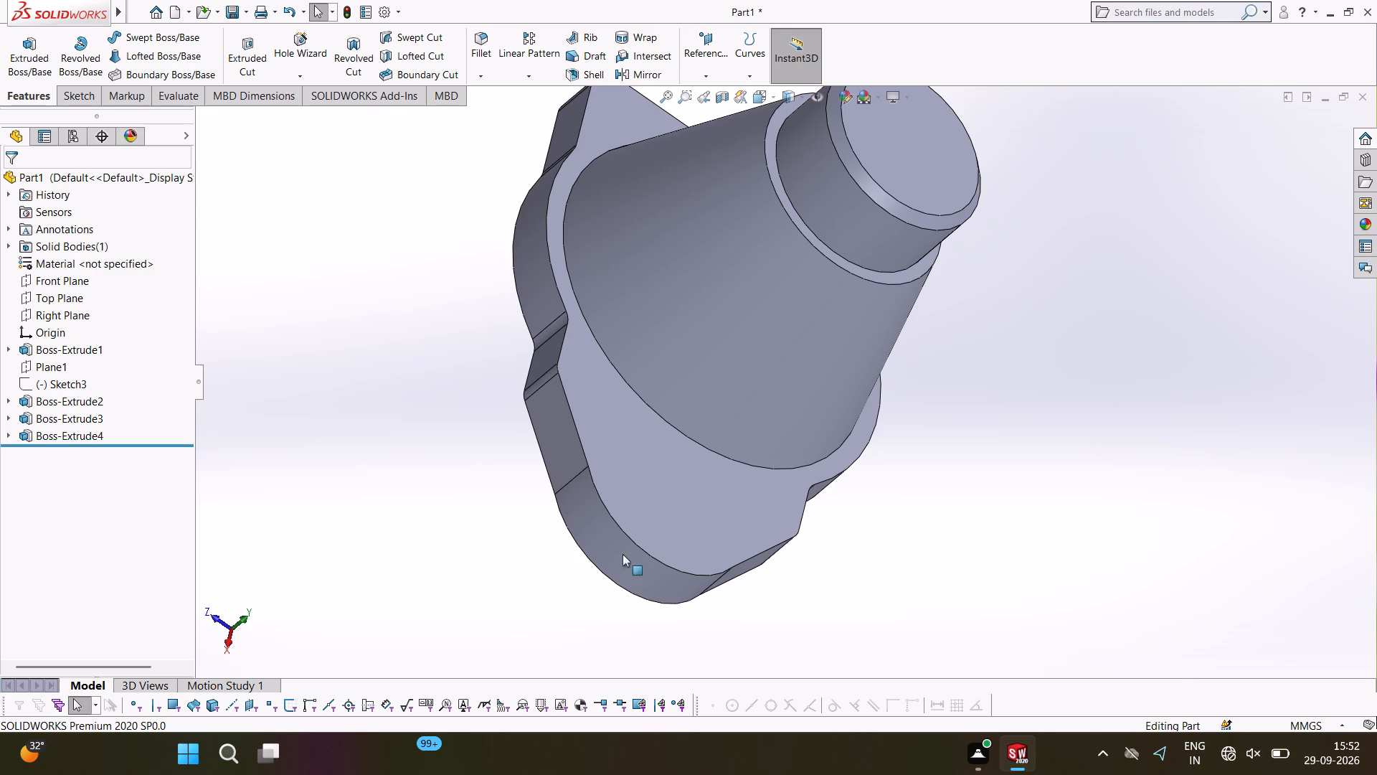
{"action": "middle_click_drag", "start_coordinate": [945, 528], "coordinate": [894, 525]}
{"action": "left_click", "coordinate": [19, 62]}
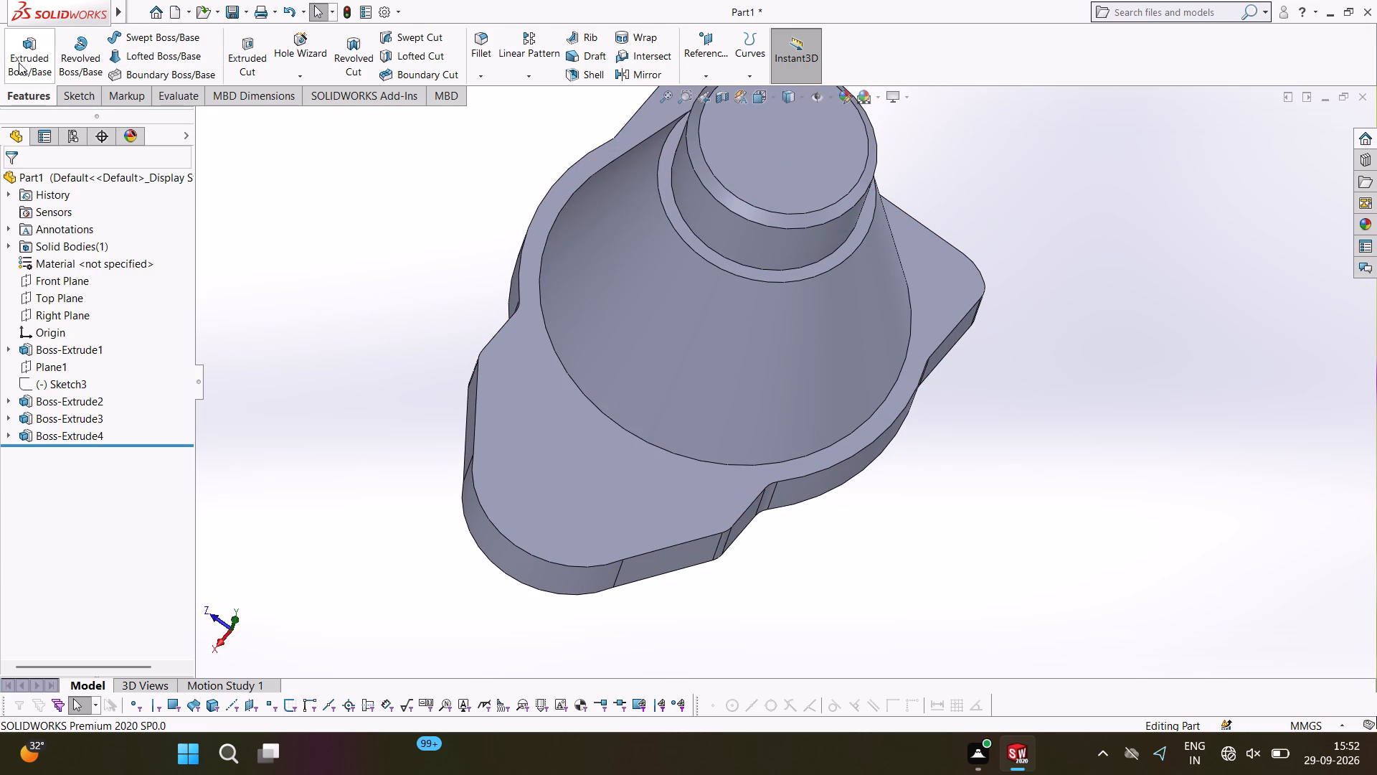
{"action": "left_click", "coordinate": [517, 510]}
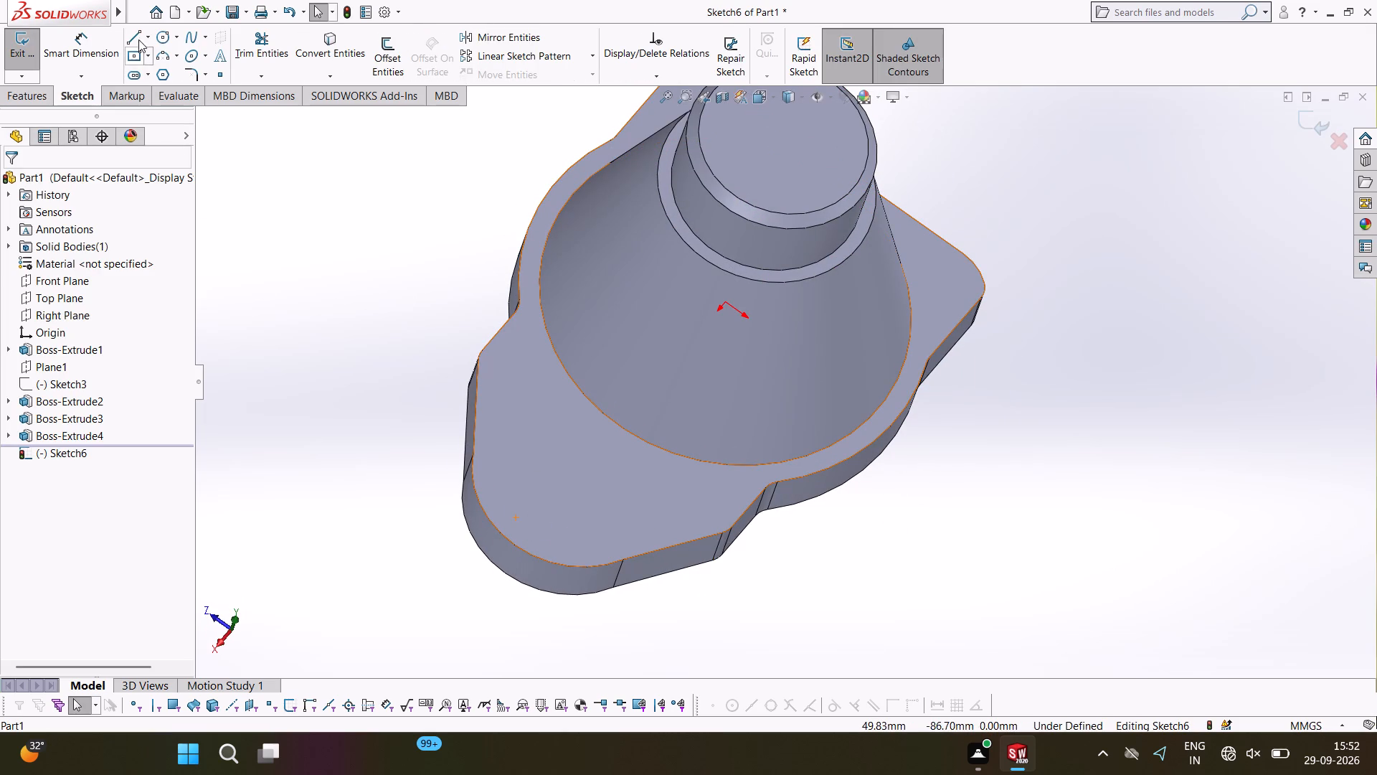
{"action": "left_click", "coordinate": [163, 32]}
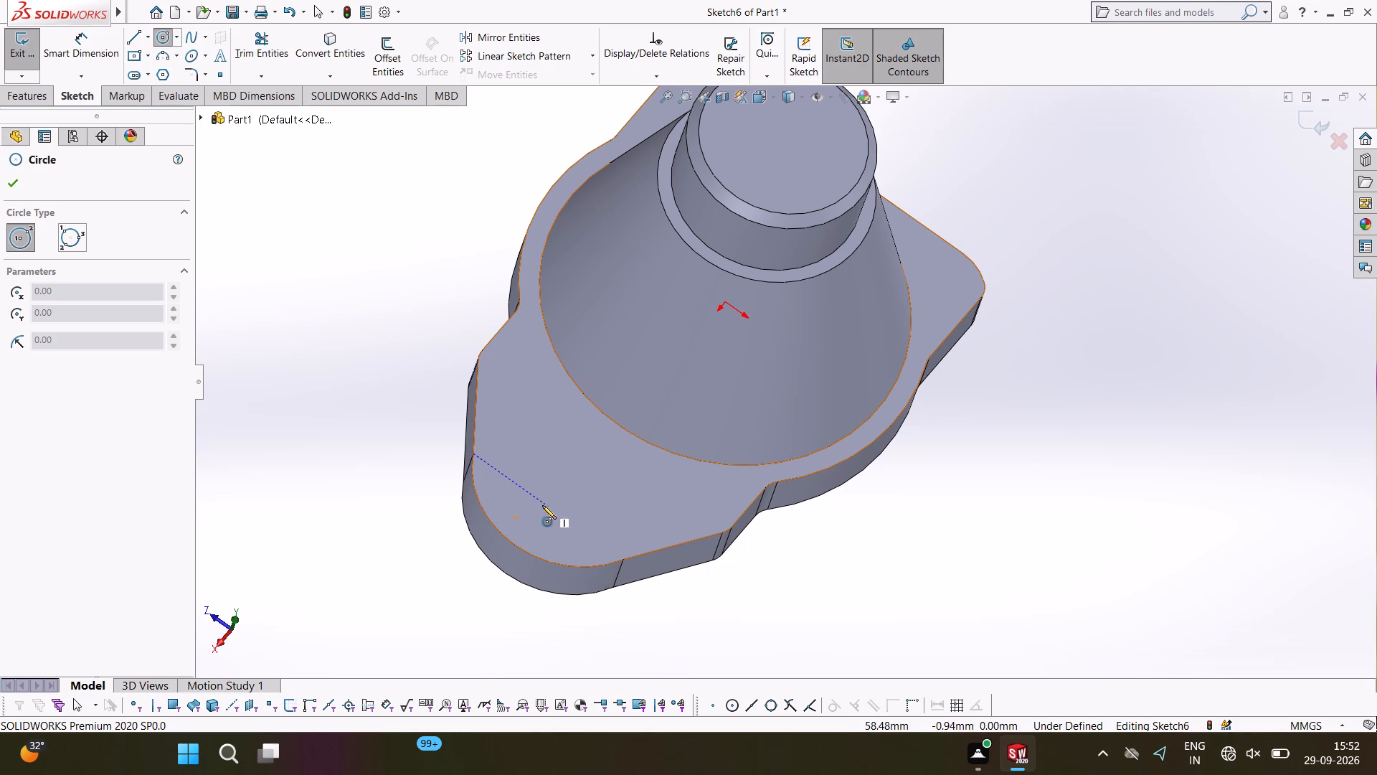
{"action": "middle_click_drag", "start_coordinate": [967, 545], "coordinate": [929, 617]}
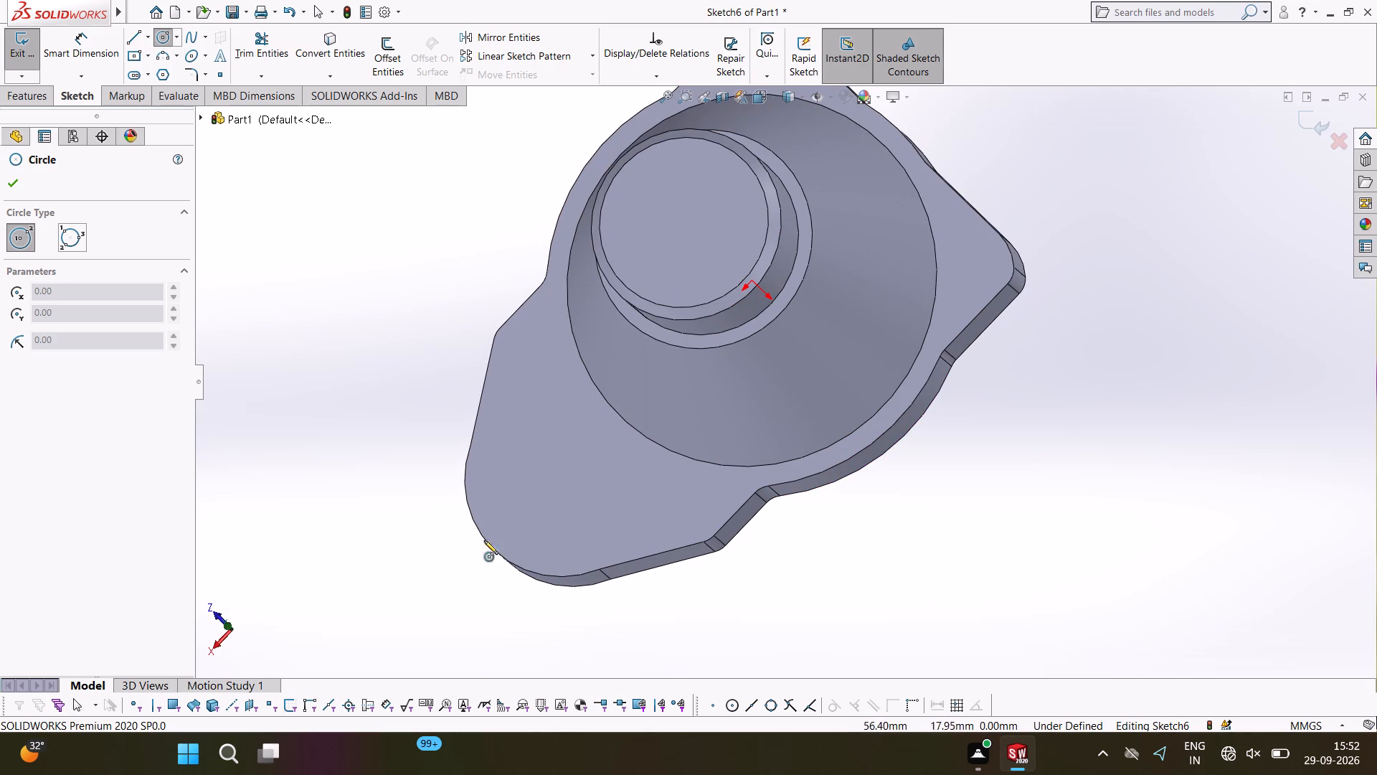
{"action": "left_click", "coordinate": [564, 474]}
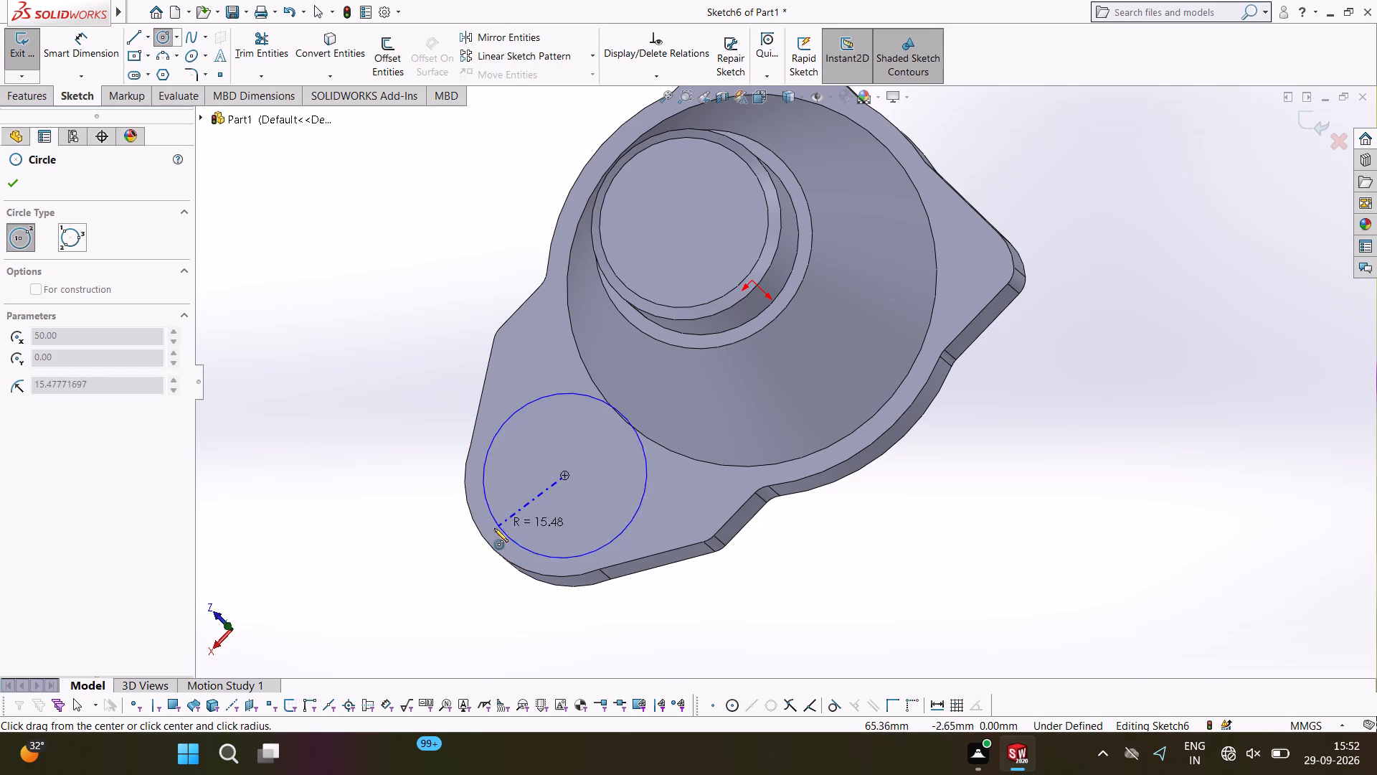
{"action": "left_click", "coordinate": [483, 535]}
{"action": "right_click", "coordinate": [483, 535]}
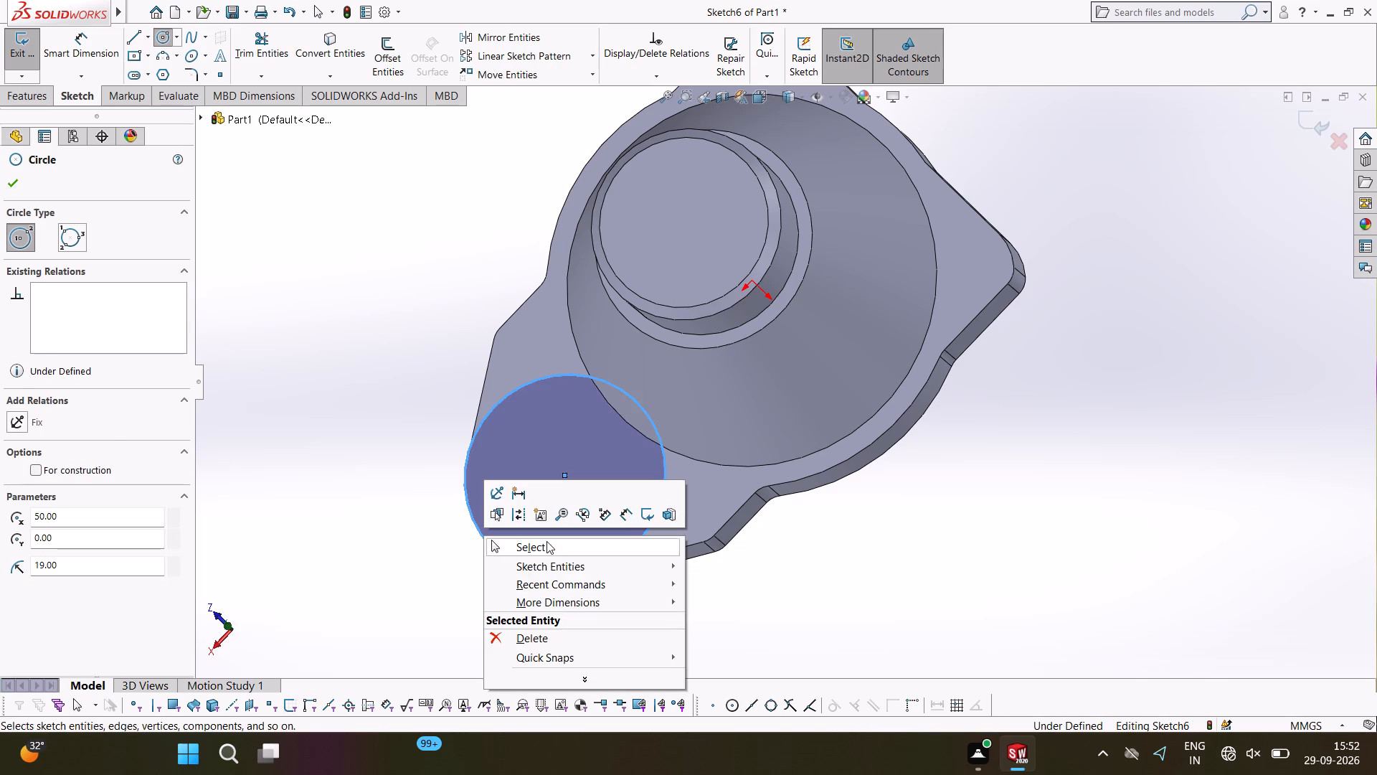
{"action": "left_click", "coordinate": [546, 541]}
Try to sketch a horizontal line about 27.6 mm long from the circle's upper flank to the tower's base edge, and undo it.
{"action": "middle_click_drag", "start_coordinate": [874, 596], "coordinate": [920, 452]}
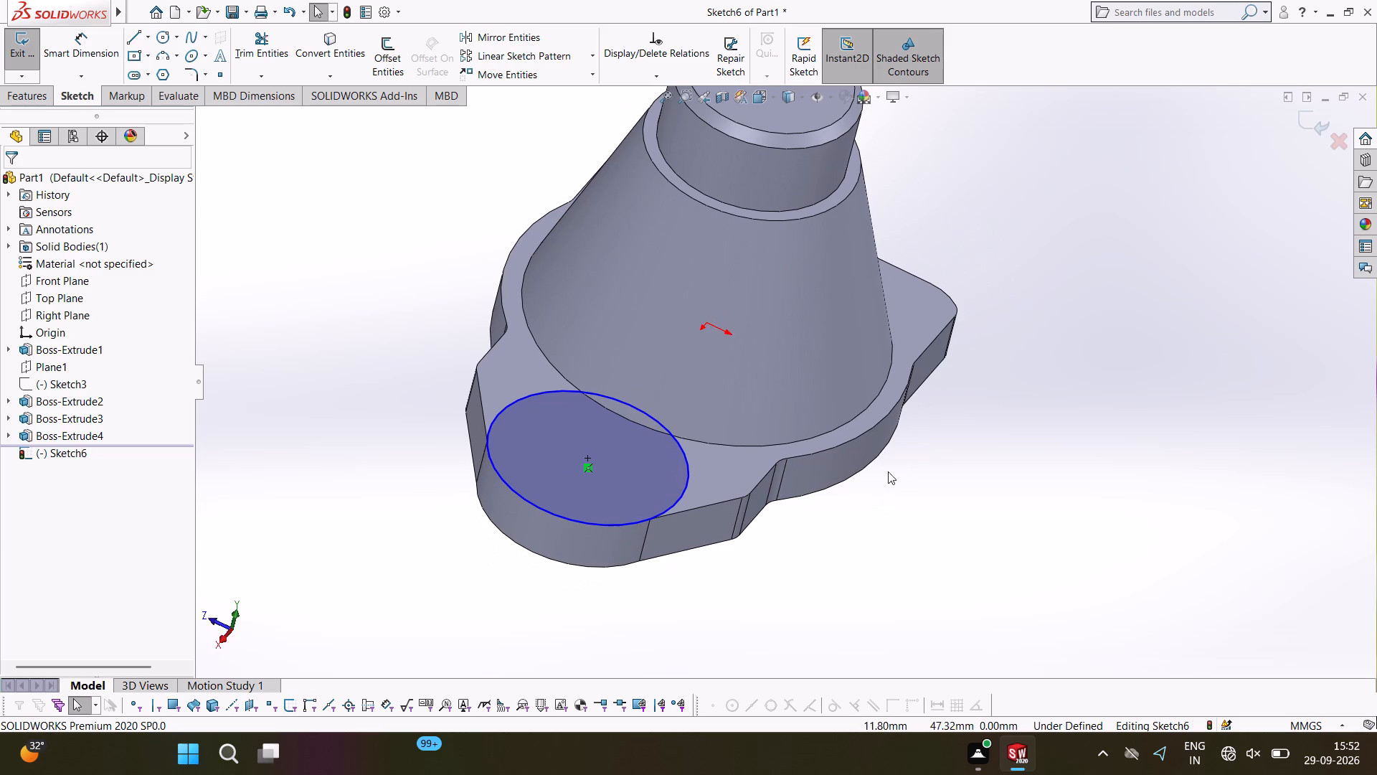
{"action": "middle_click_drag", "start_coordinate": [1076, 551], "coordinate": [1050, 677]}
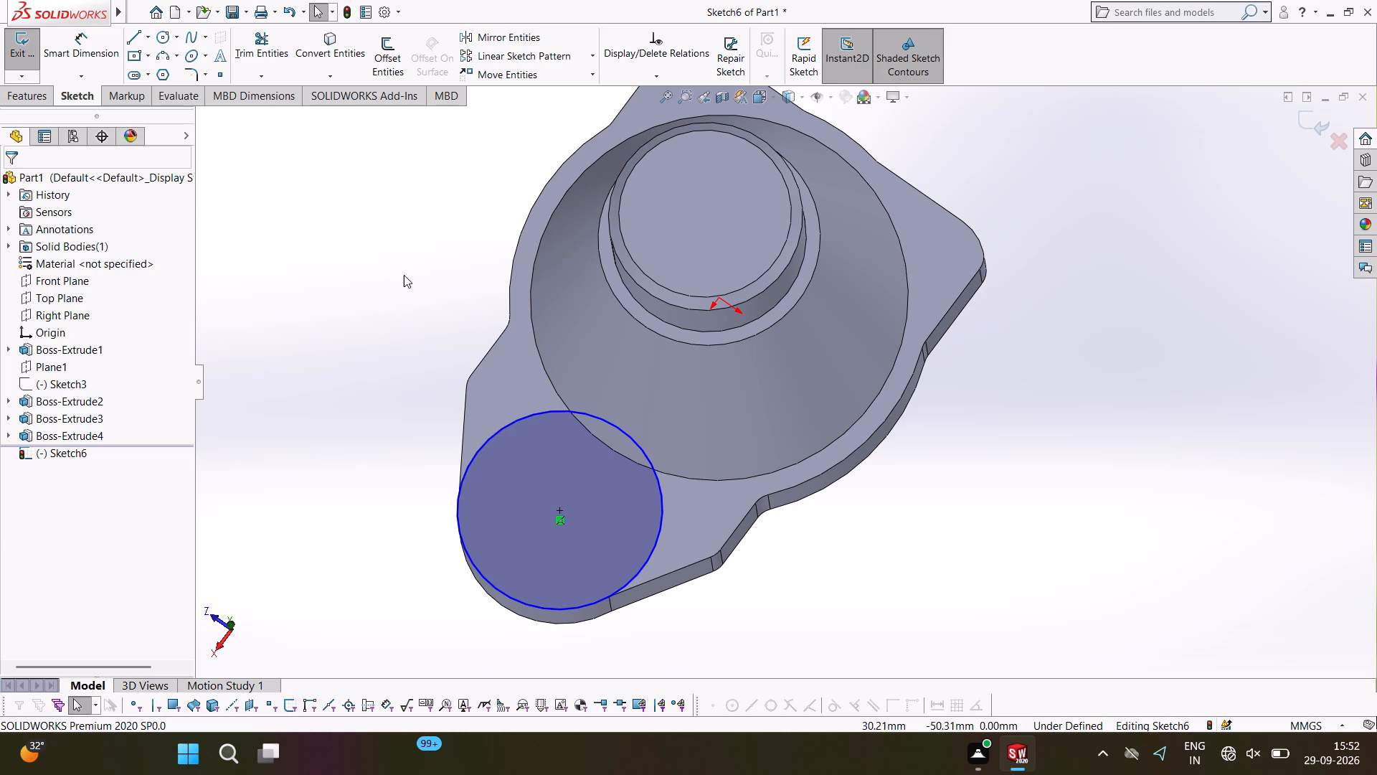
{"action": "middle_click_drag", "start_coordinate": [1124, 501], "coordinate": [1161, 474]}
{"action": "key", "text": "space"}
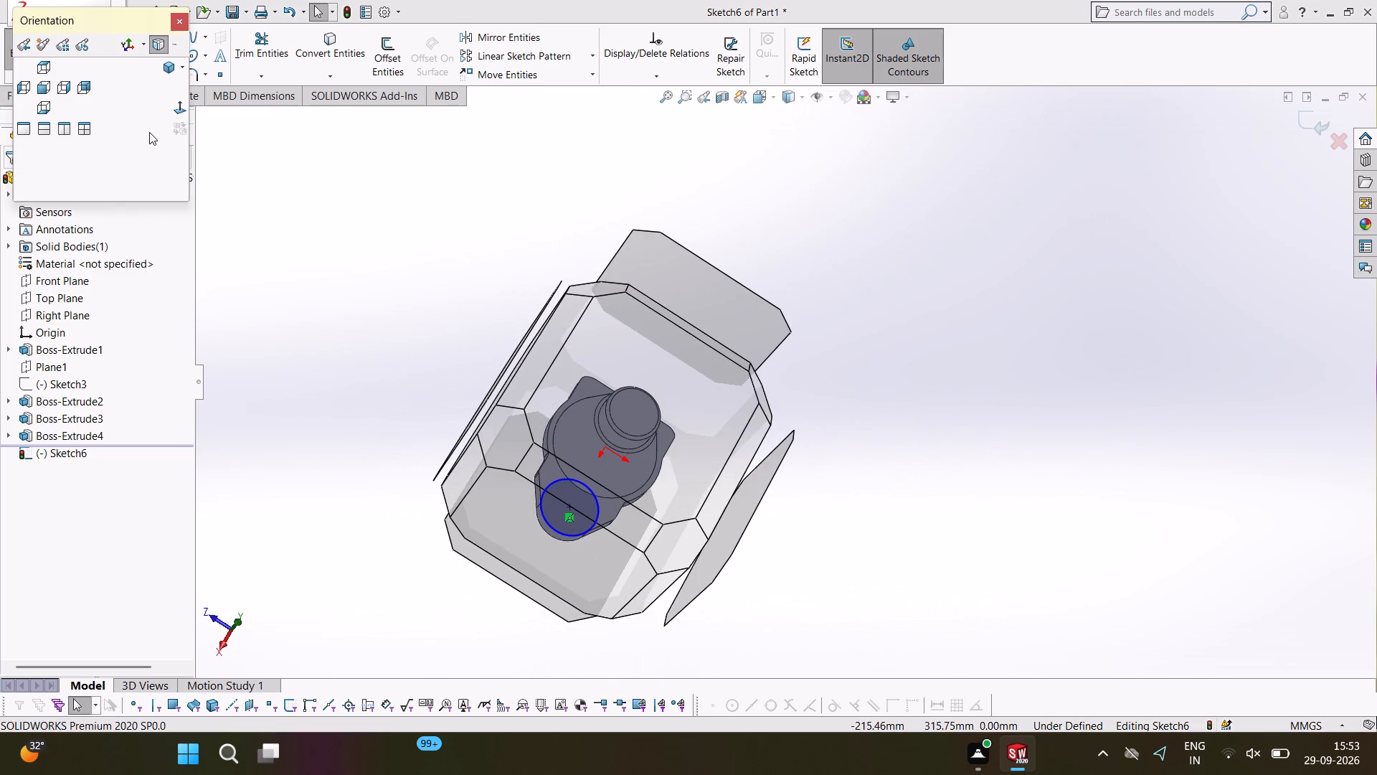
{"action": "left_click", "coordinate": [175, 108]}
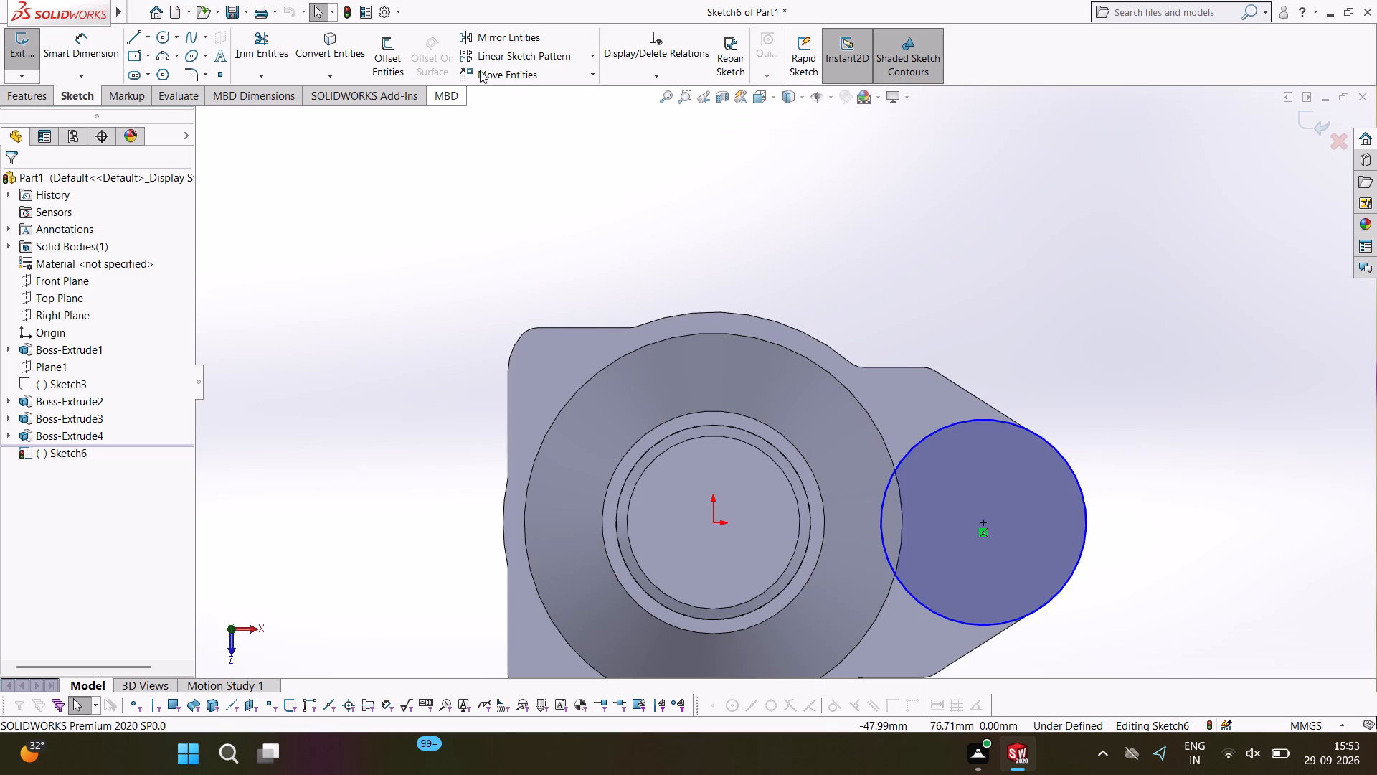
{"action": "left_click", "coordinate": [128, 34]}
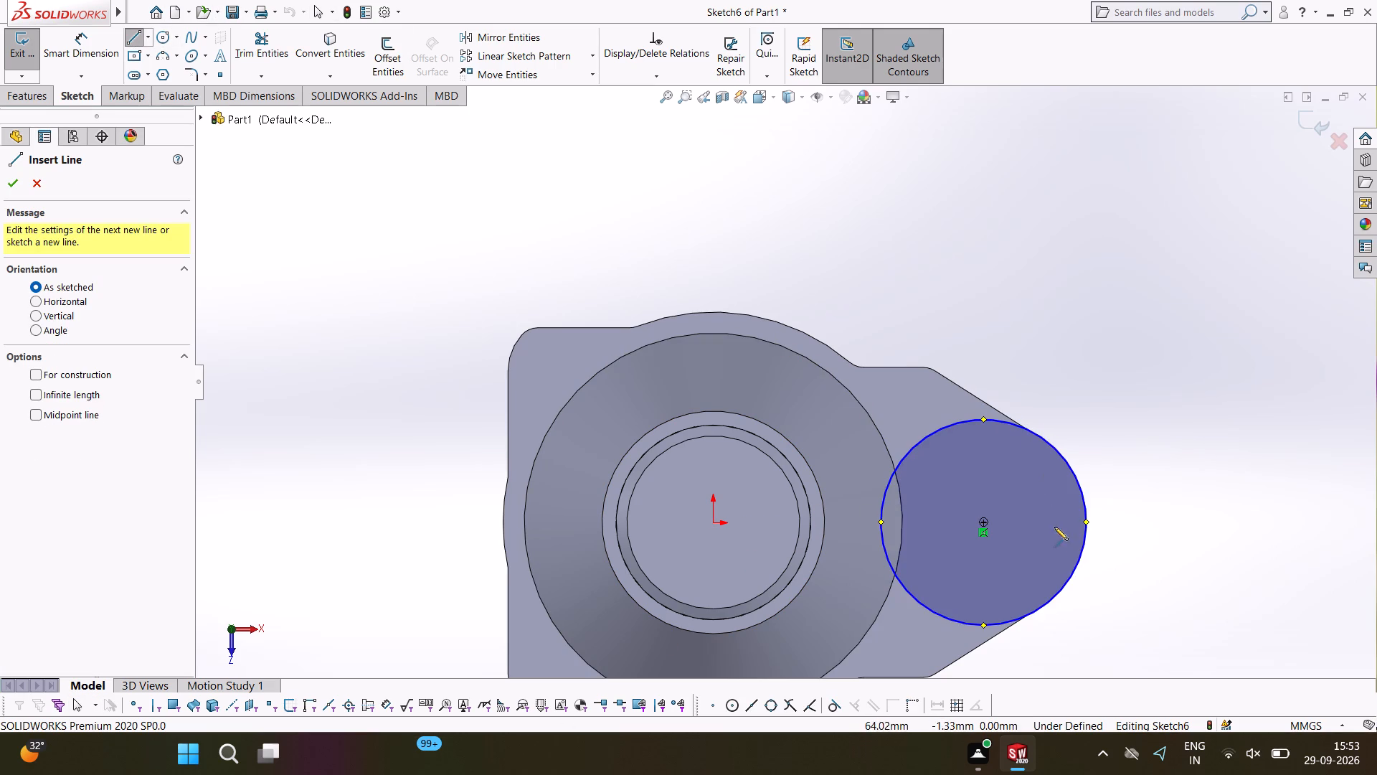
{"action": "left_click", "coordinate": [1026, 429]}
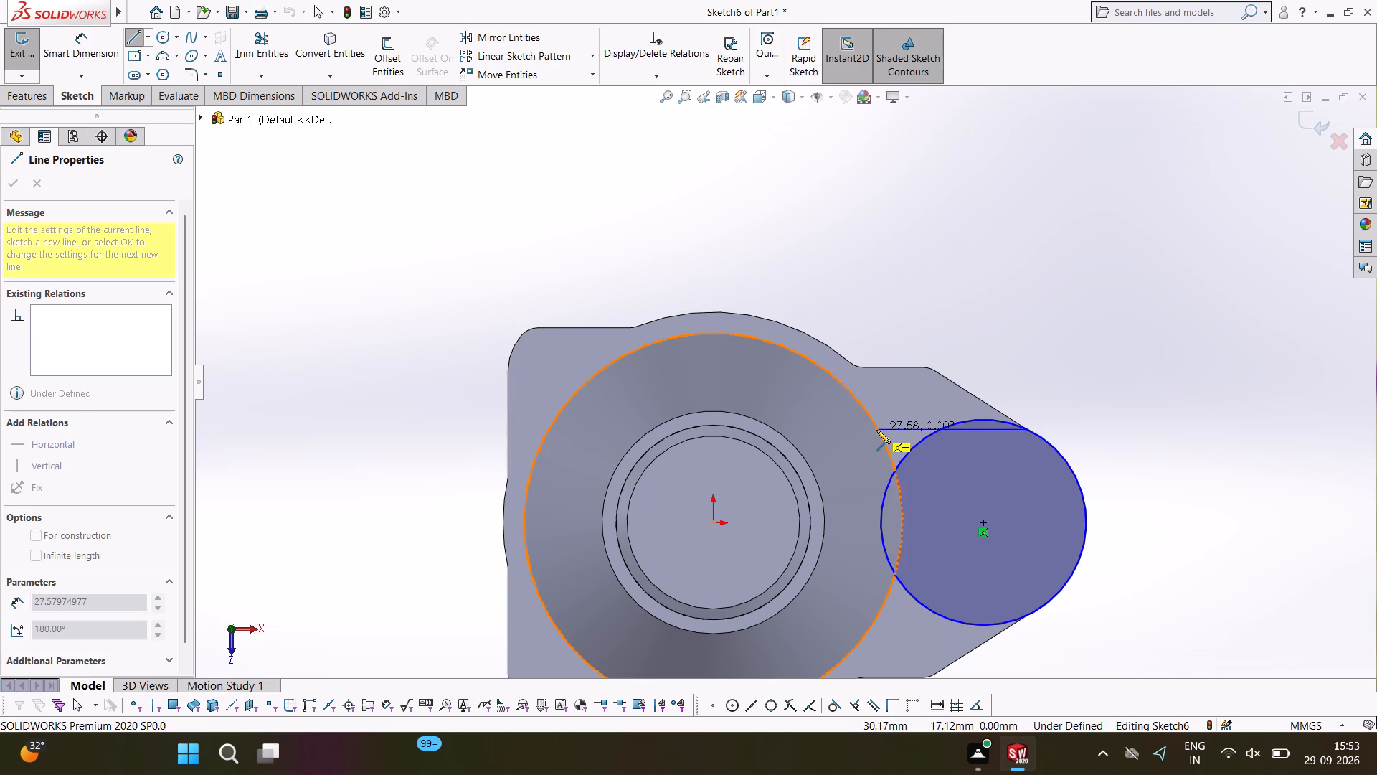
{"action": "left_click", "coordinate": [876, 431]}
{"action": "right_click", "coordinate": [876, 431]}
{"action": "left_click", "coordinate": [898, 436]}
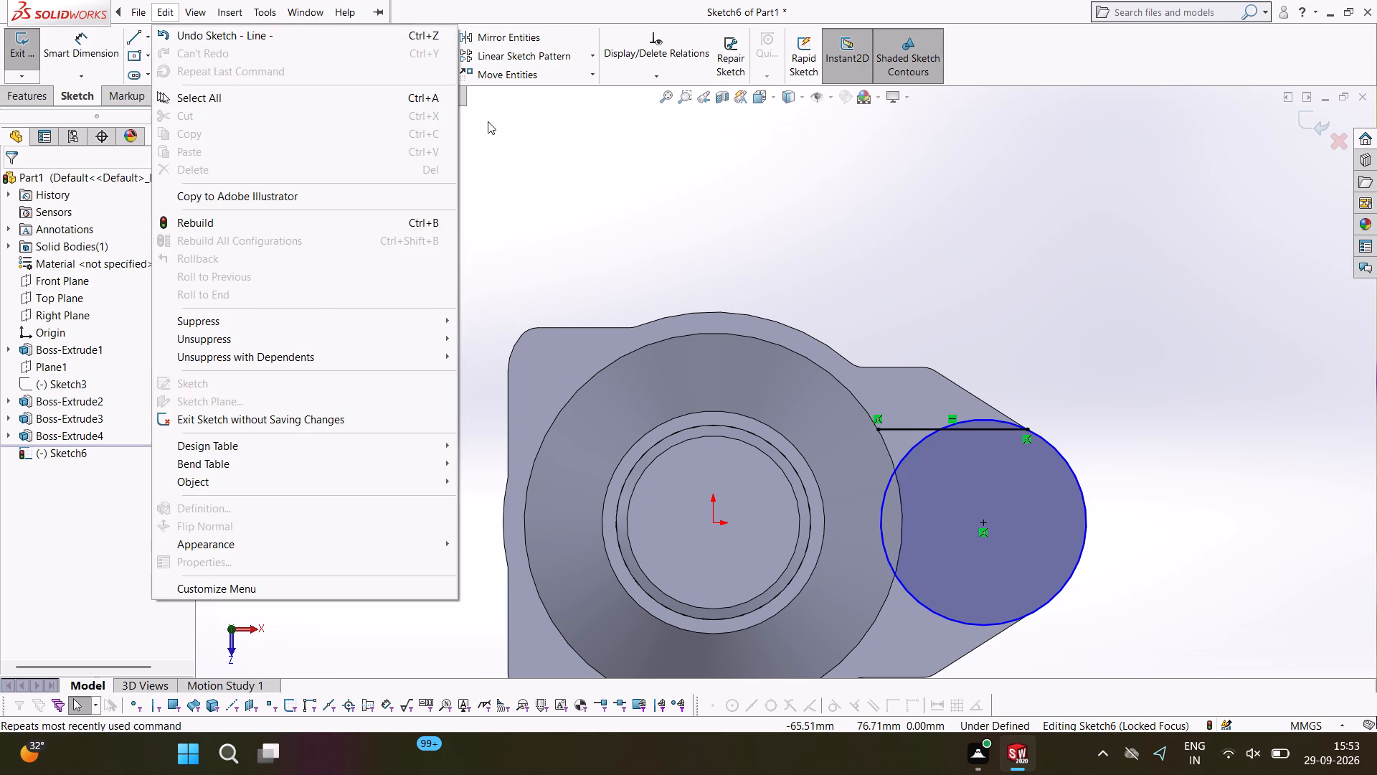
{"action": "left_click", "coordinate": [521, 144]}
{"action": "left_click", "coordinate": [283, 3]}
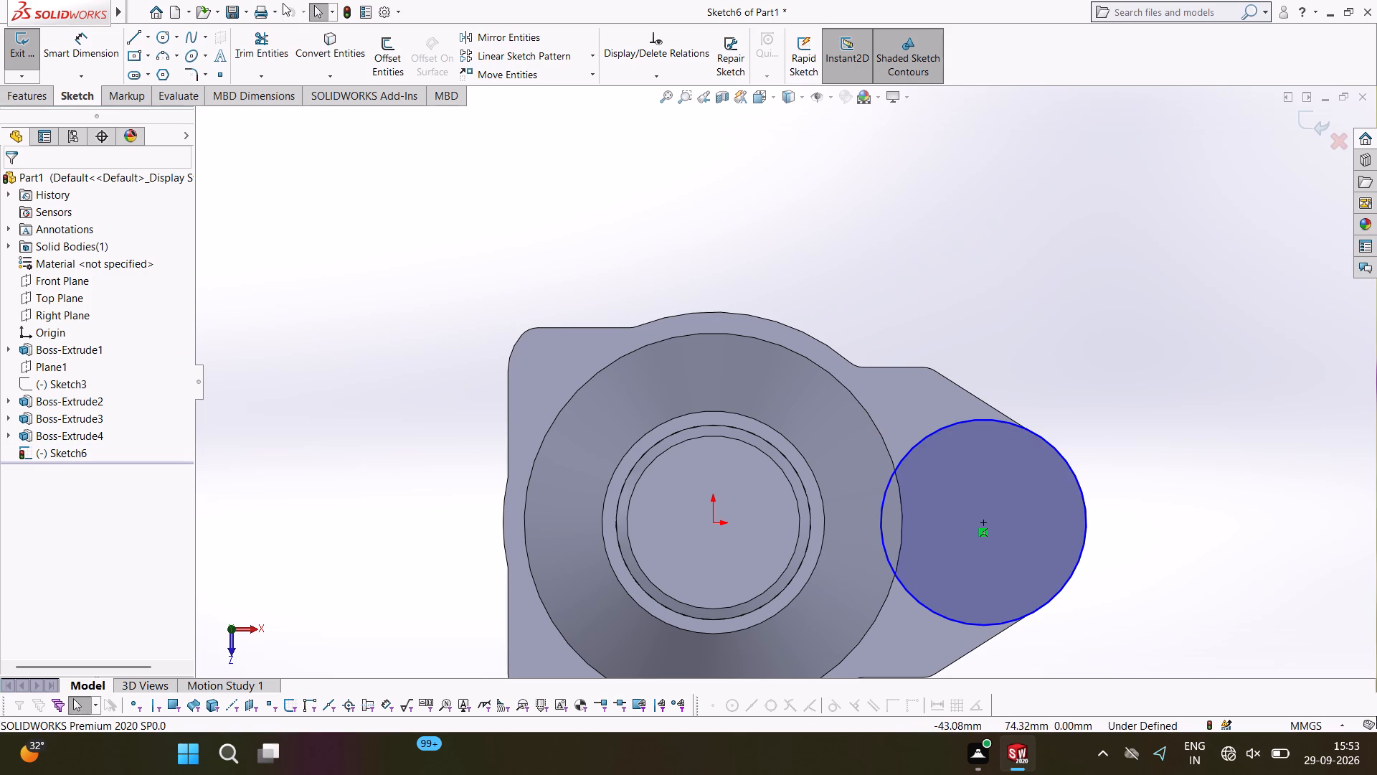
Sketch two horizontal tangent lines about 20.6 mm long from the circle's upper and lower quadrant points to the tower's base edge.
{"action": "left_click", "coordinate": [139, 30]}
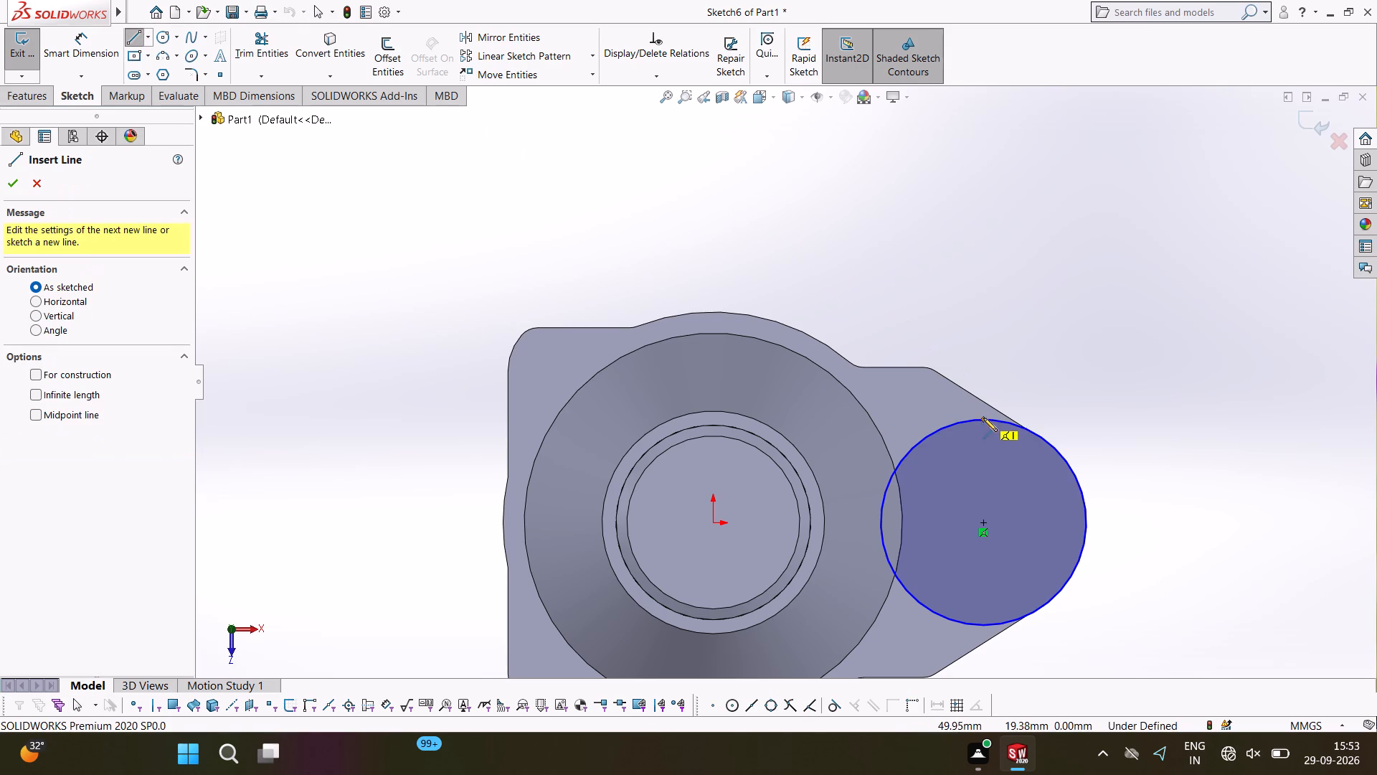
{"action": "left_click", "coordinate": [980, 418]}
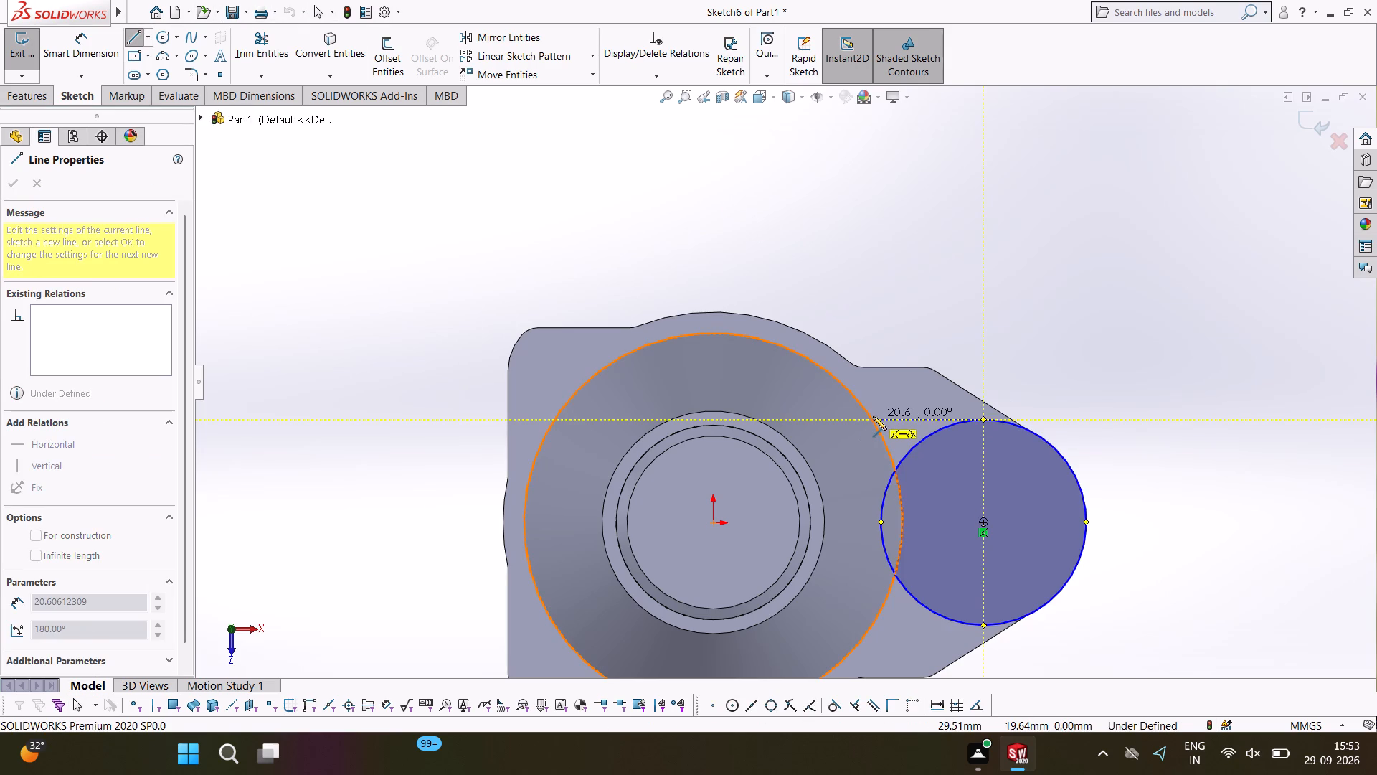
{"action": "left_click", "coordinate": [871, 419]}
{"action": "right_click", "coordinate": [871, 419]}
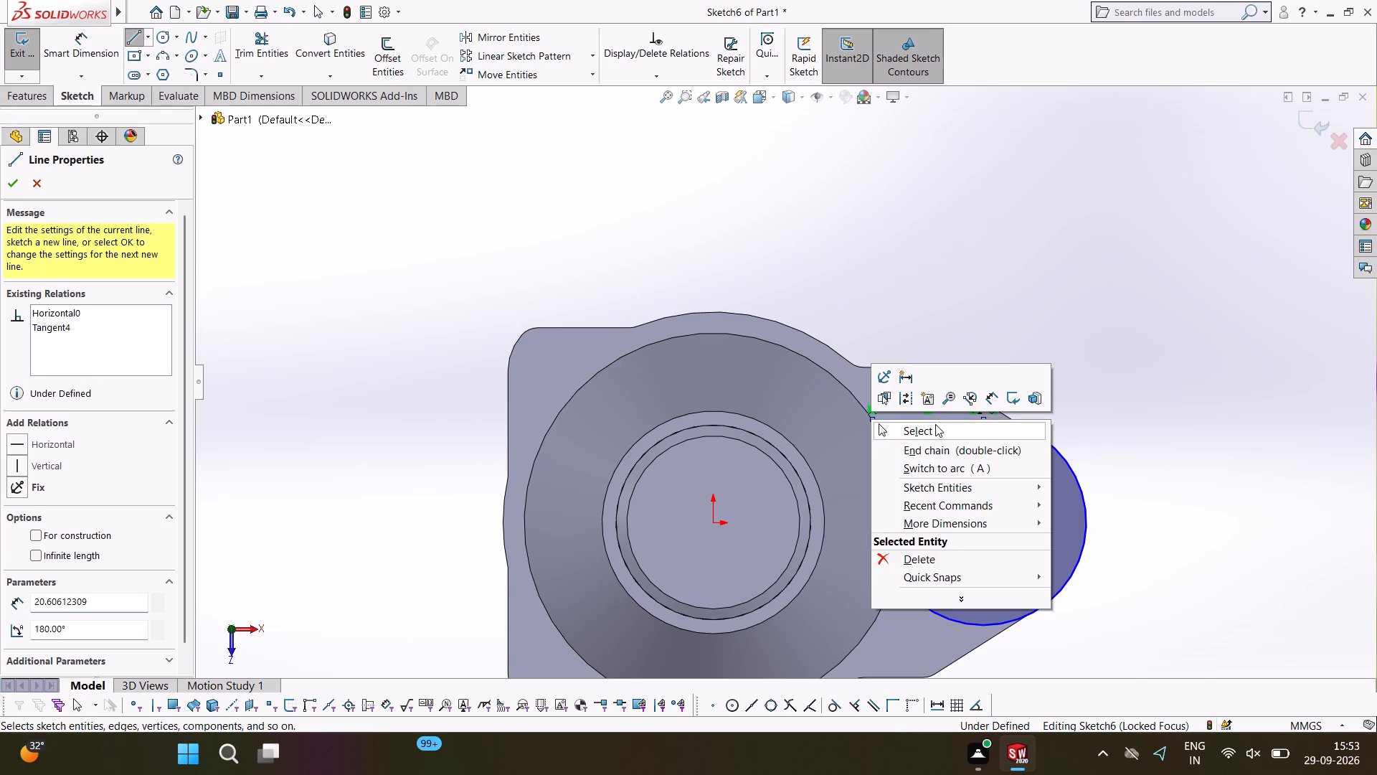
{"action": "left_click", "coordinate": [935, 424]}
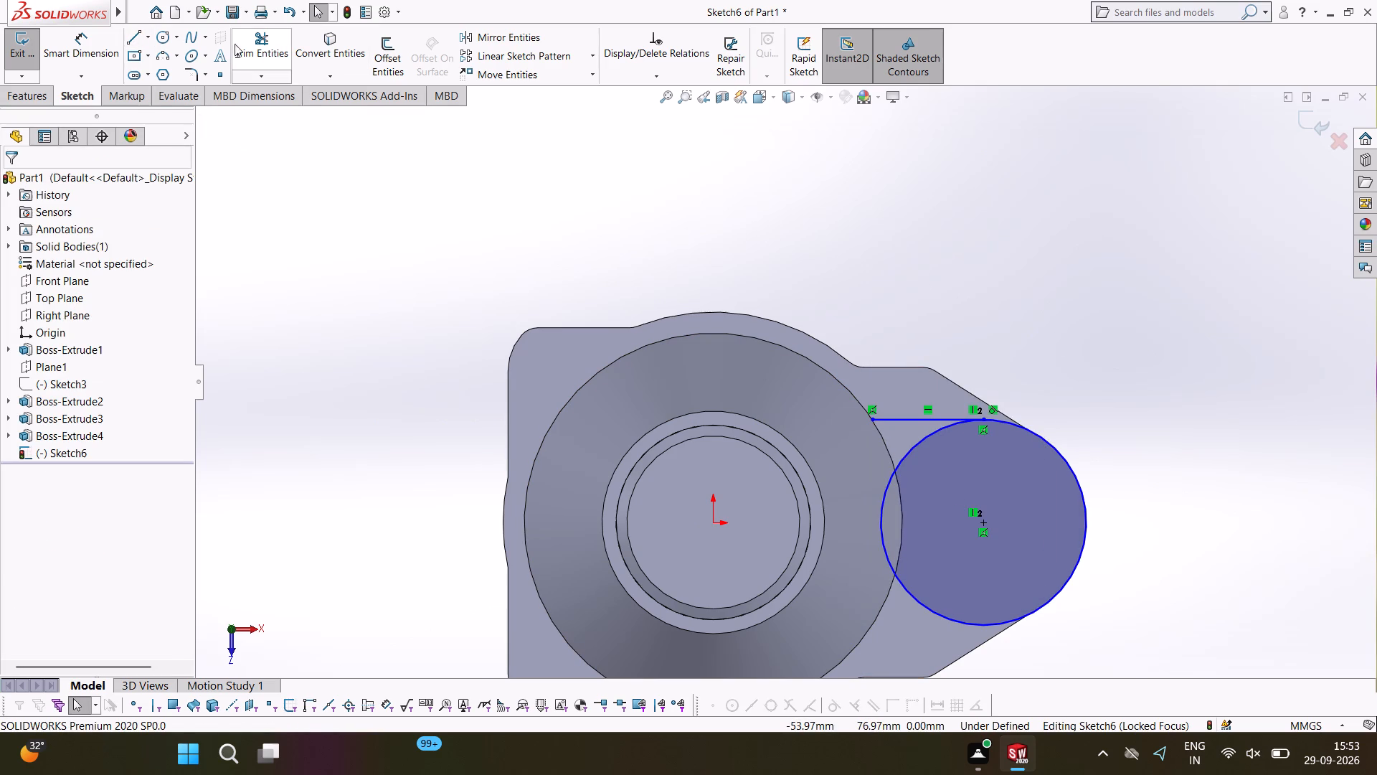
{"action": "left_click", "coordinate": [139, 39]}
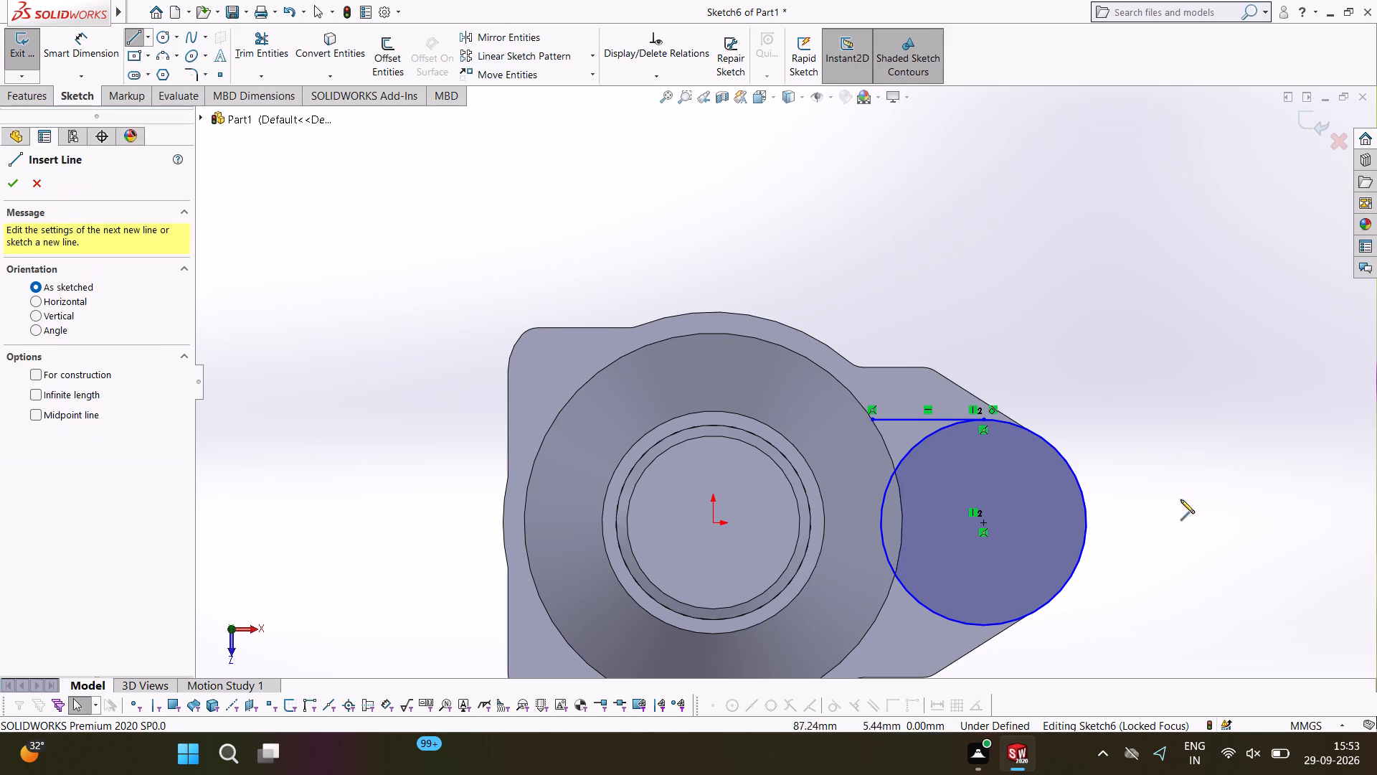
{"action": "left_click", "coordinate": [981, 624]}
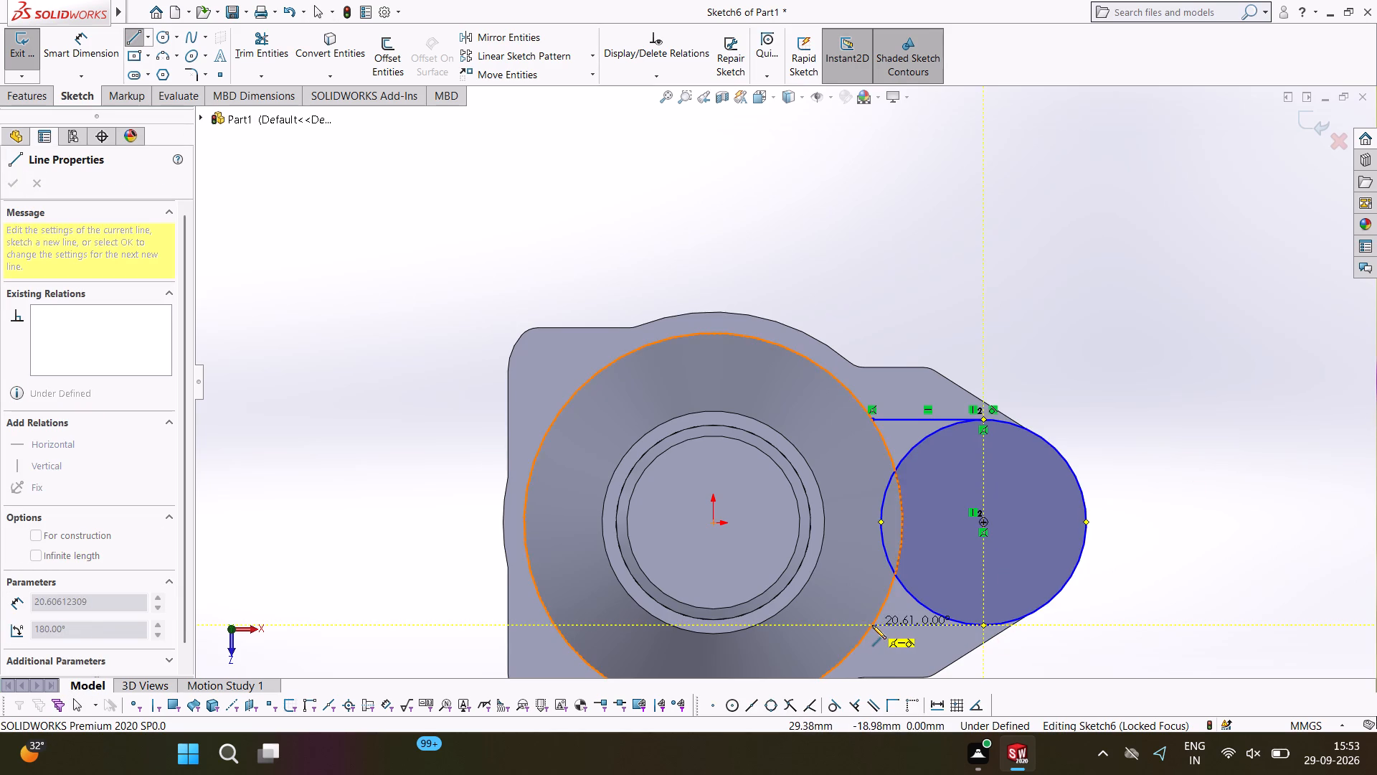
{"action": "left_click", "coordinate": [872, 625]}
{"action": "right_click", "coordinate": [872, 625]}
{"action": "left_click", "coordinate": [907, 598]}
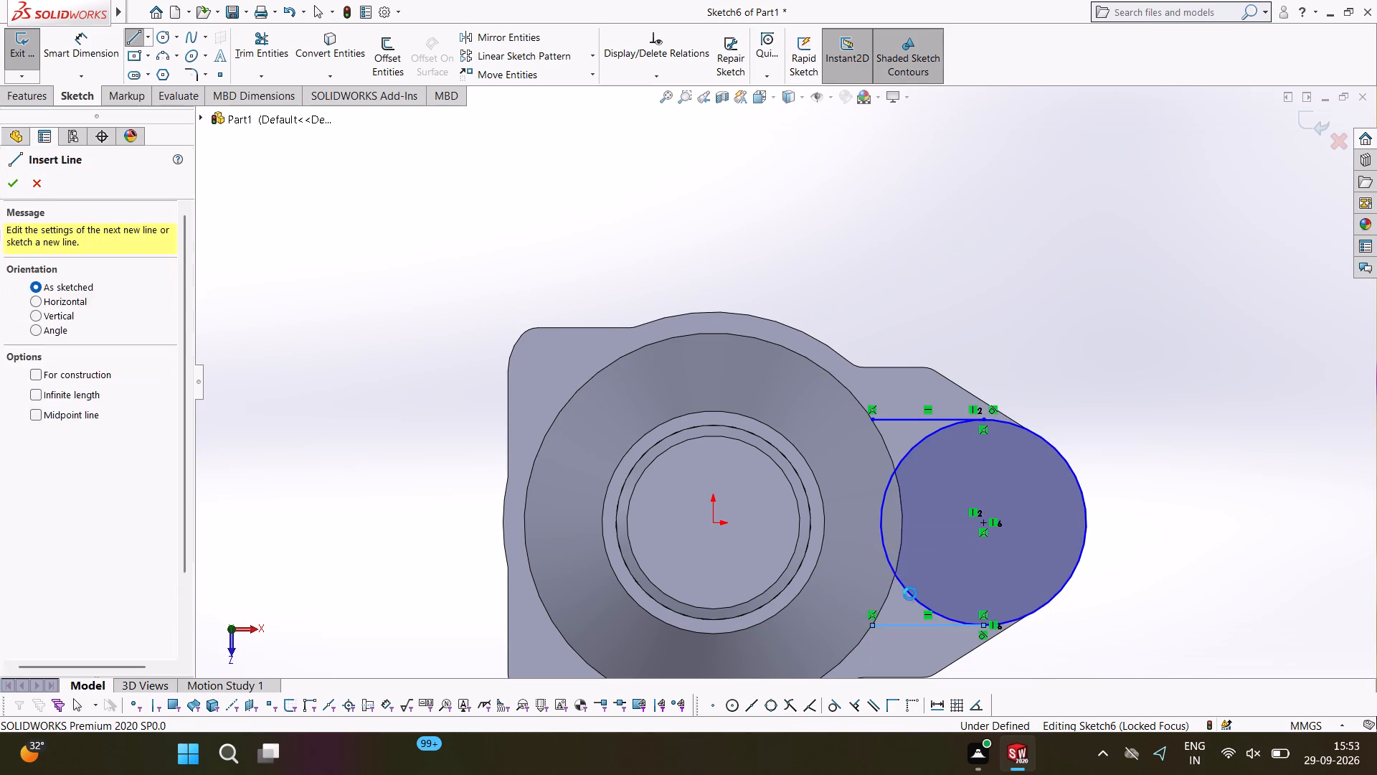
Sketch a three-point arc of 35 mm radius along the tower's base edge, joining the free ends of the two lines.
{"action": "left_click", "coordinate": [163, 55]}
{"action": "left_click", "coordinate": [874, 421]}
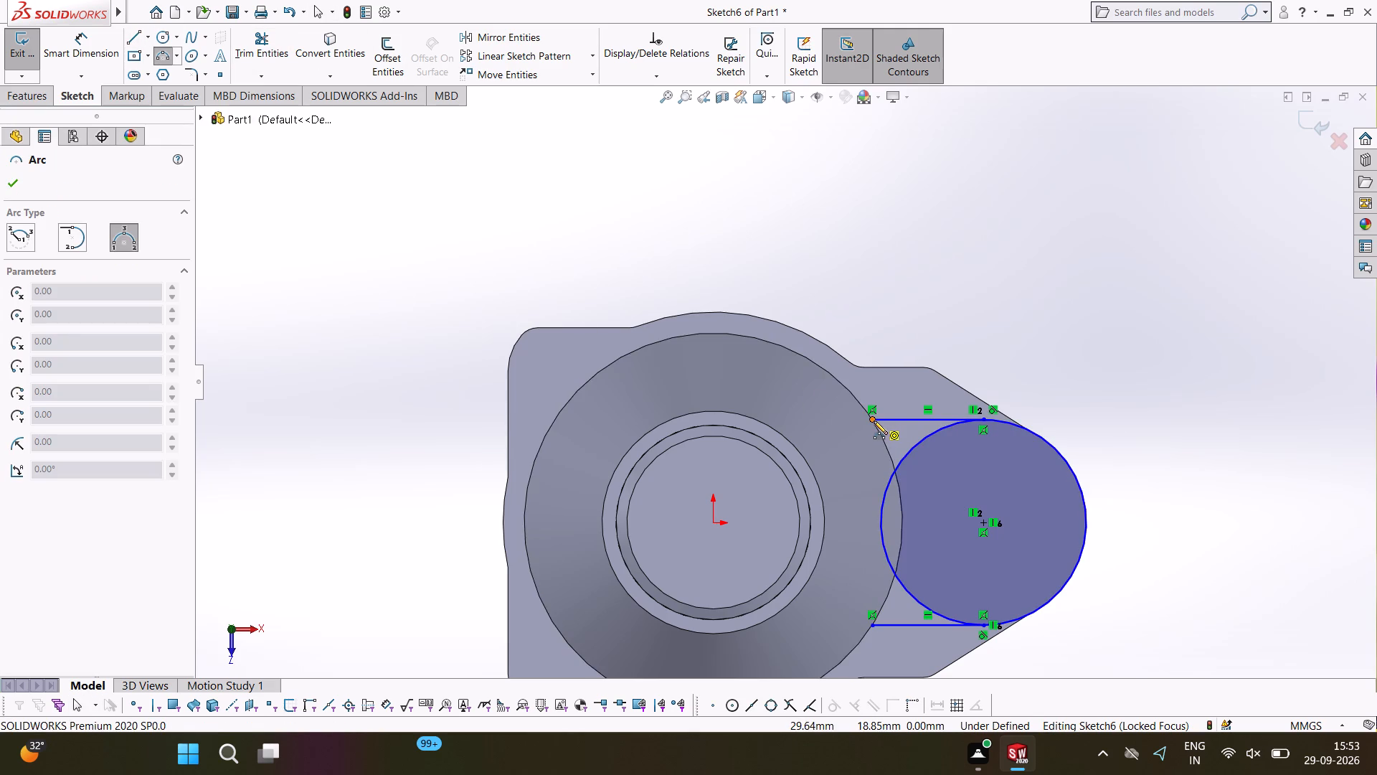
{"action": "left_click", "coordinate": [871, 627]}
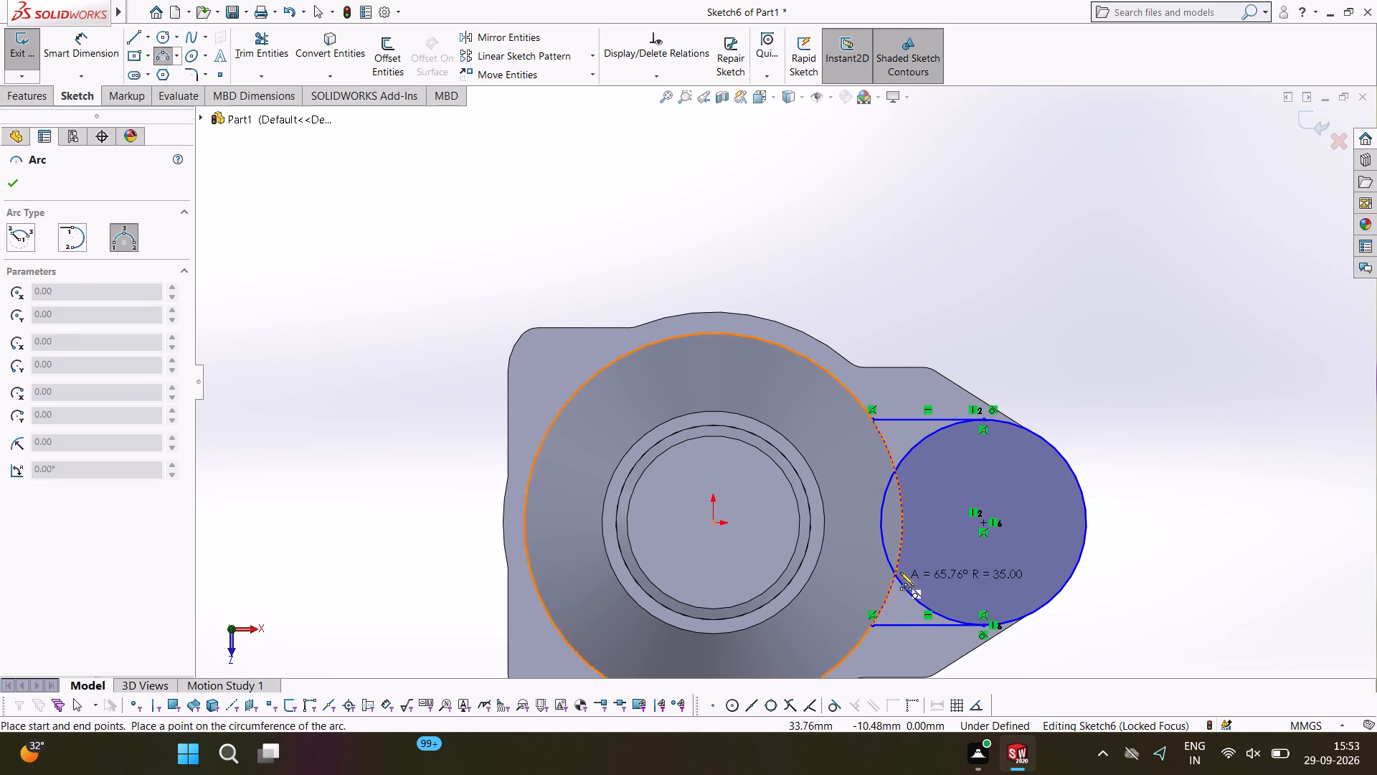
{"action": "left_click", "coordinate": [902, 529]}
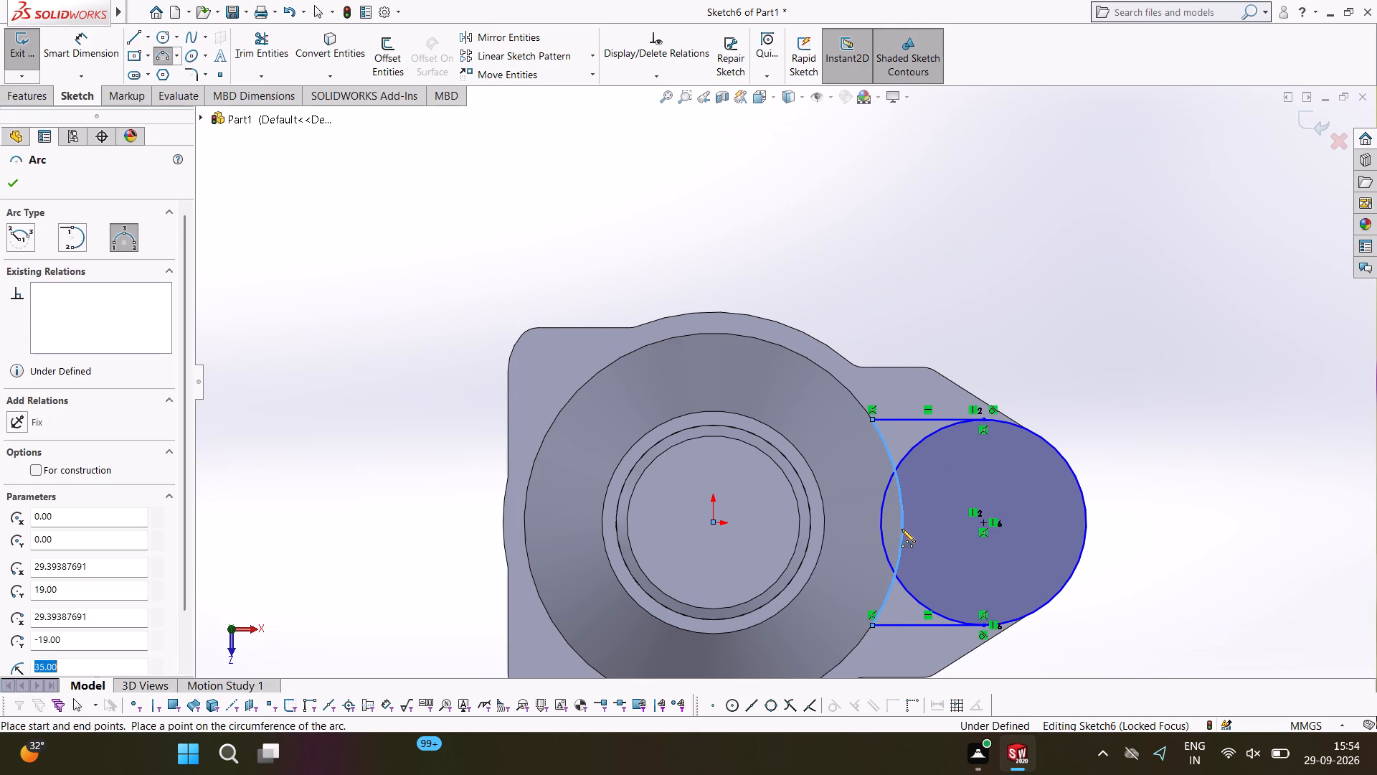
{"action": "right_click", "coordinate": [902, 529]}
{"action": "left_click", "coordinate": [917, 535]}
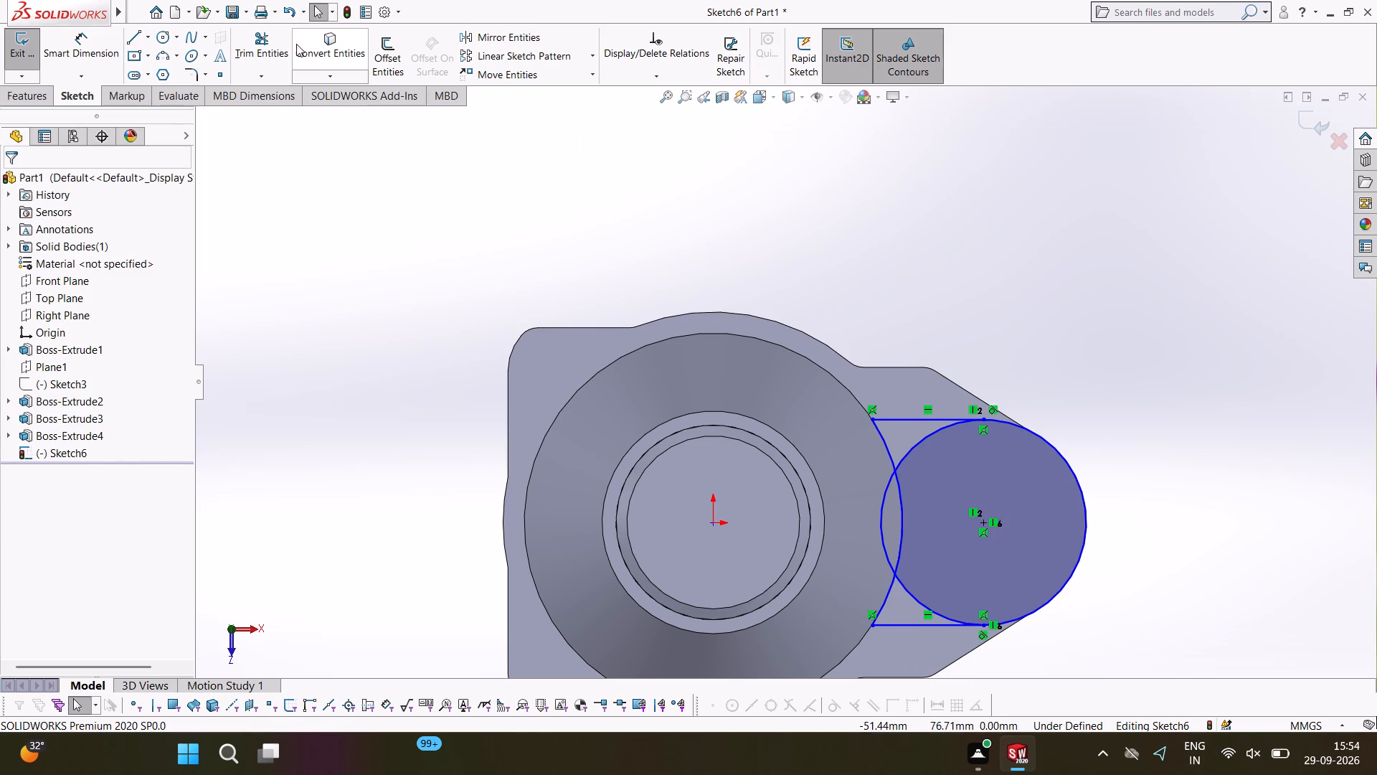
Trim the circle's inner portions between the two tangent lines to leave one closed, round-ended profile bounded by the arc.
{"action": "left_click", "coordinate": [272, 42]}
{"action": "left_click", "coordinate": [880, 508]}
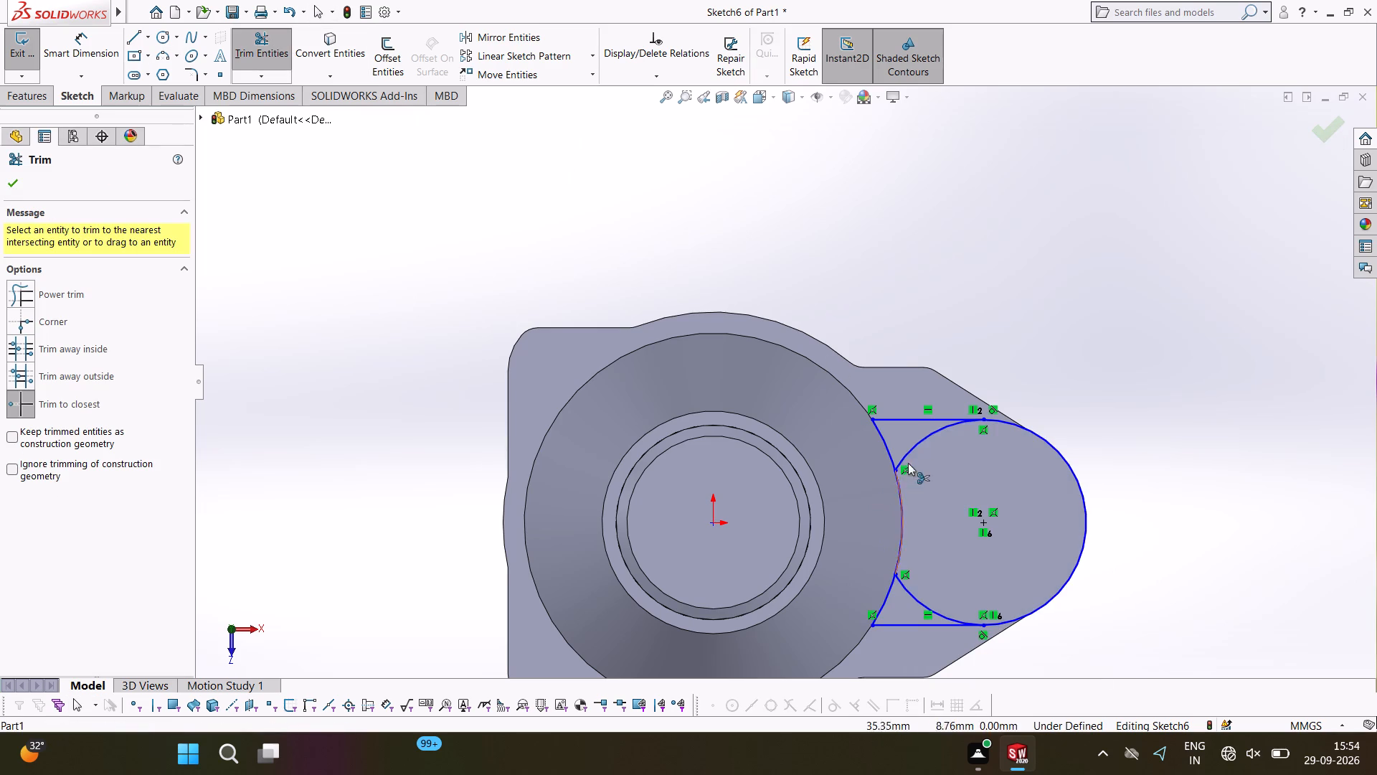
{"action": "left_click", "coordinate": [924, 437]}
{"action": "left_click", "coordinate": [931, 608]}
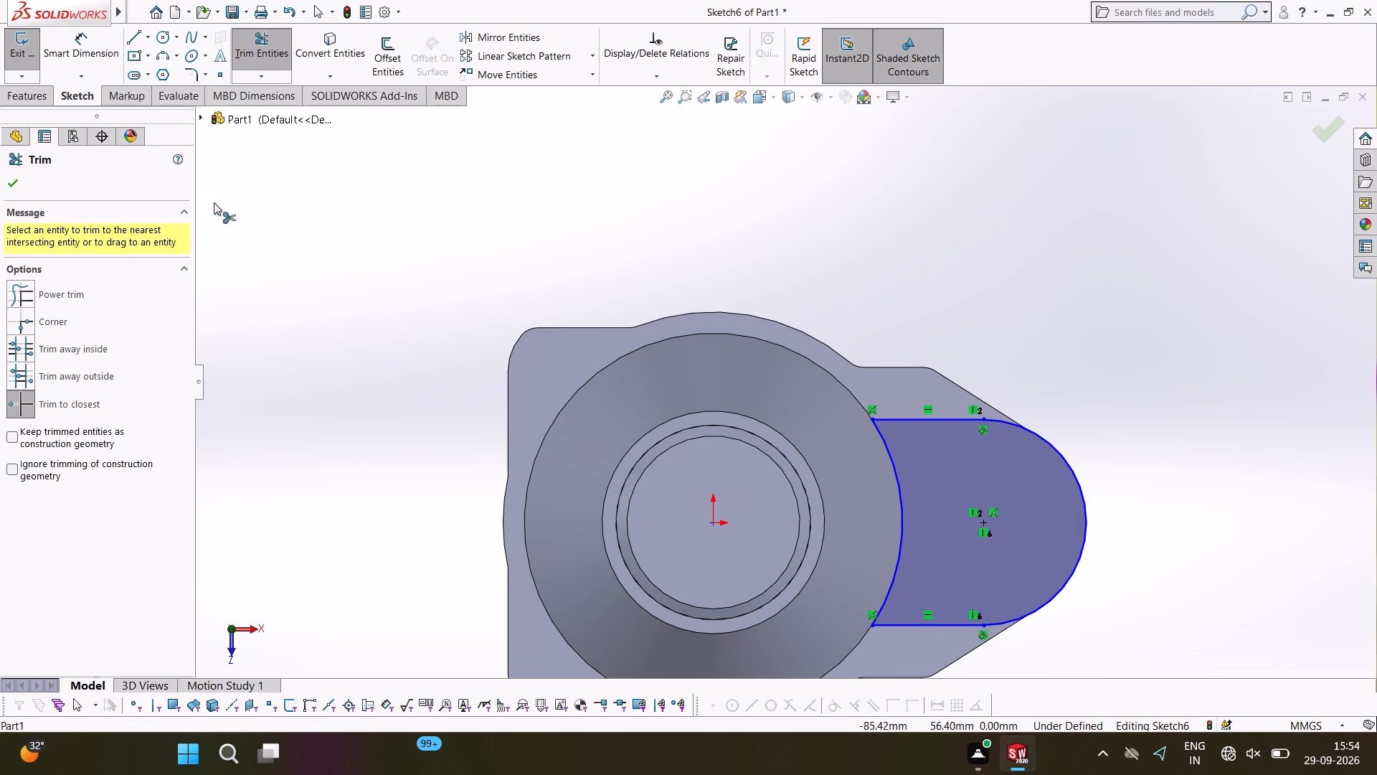
{"action": "left_click", "coordinate": [4, 174]}
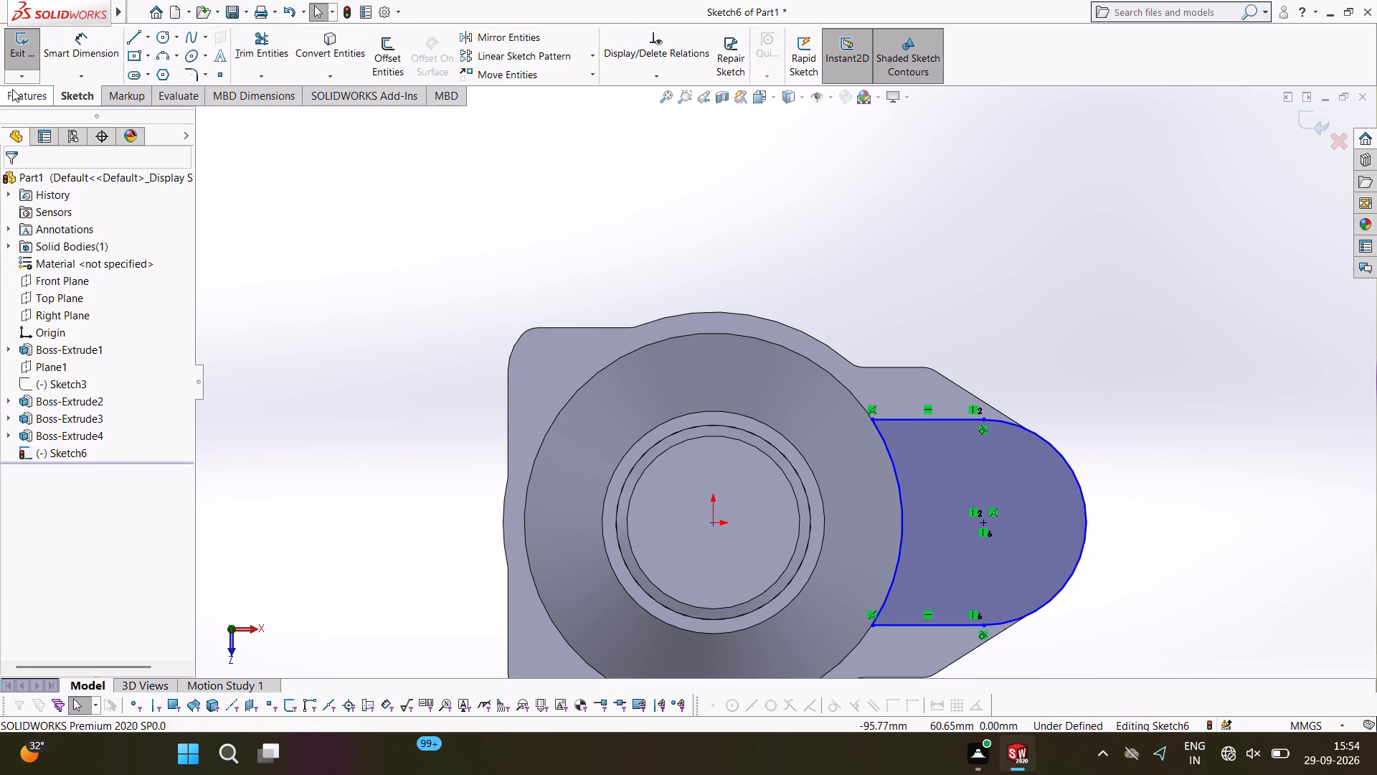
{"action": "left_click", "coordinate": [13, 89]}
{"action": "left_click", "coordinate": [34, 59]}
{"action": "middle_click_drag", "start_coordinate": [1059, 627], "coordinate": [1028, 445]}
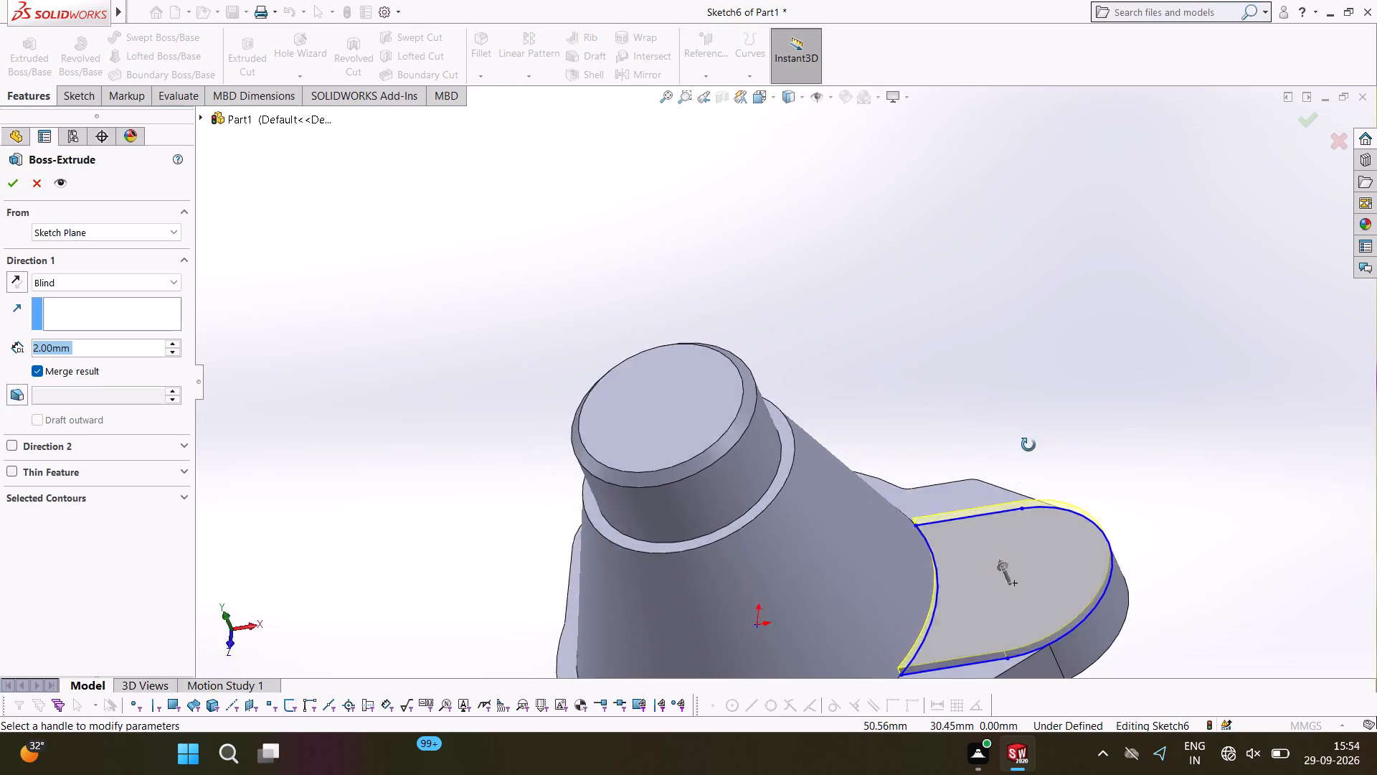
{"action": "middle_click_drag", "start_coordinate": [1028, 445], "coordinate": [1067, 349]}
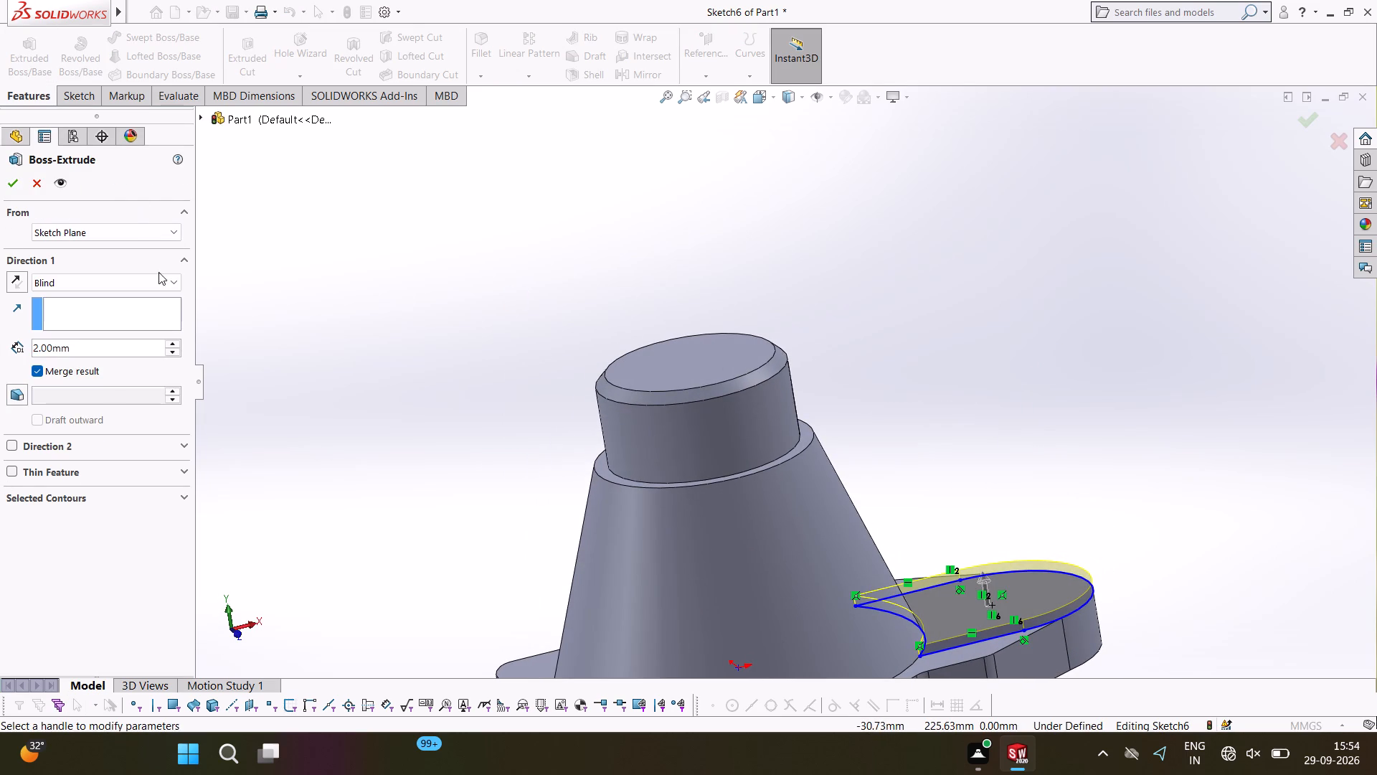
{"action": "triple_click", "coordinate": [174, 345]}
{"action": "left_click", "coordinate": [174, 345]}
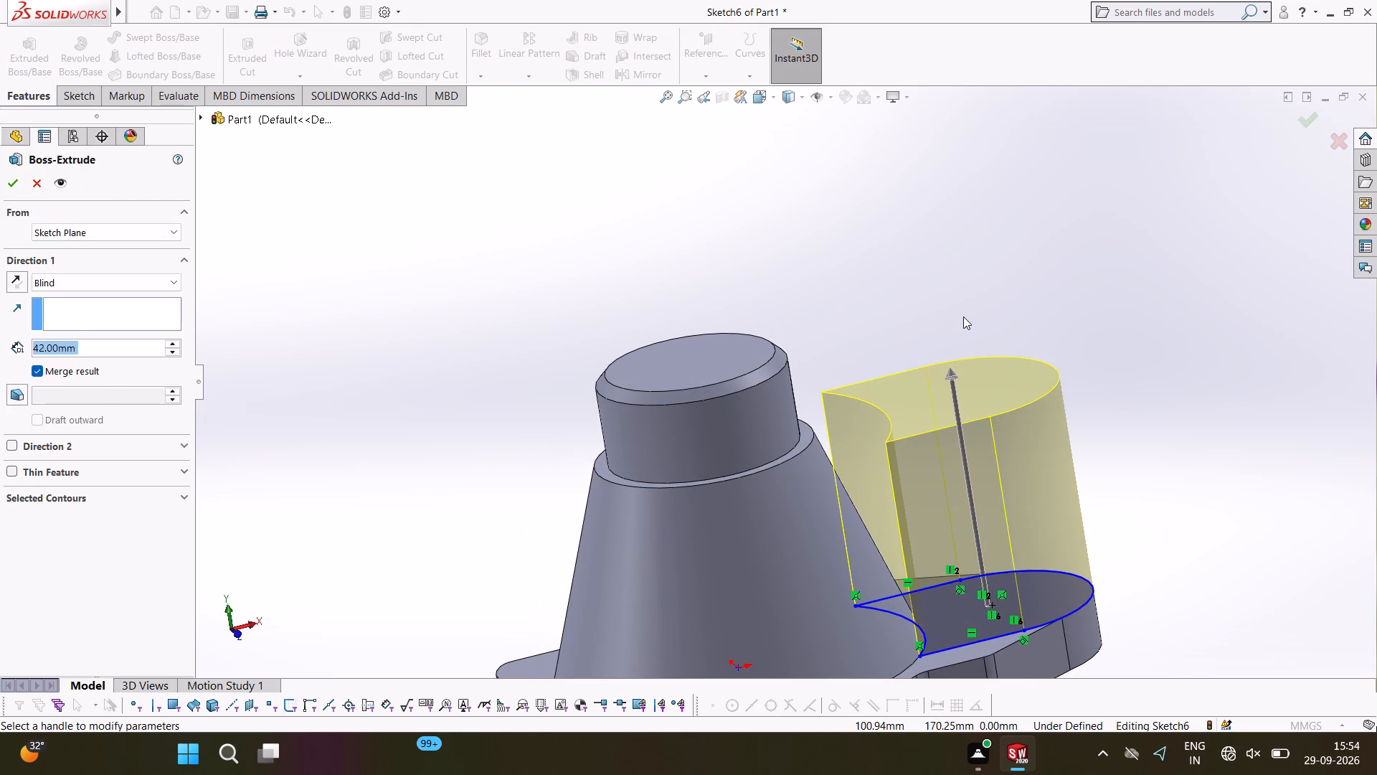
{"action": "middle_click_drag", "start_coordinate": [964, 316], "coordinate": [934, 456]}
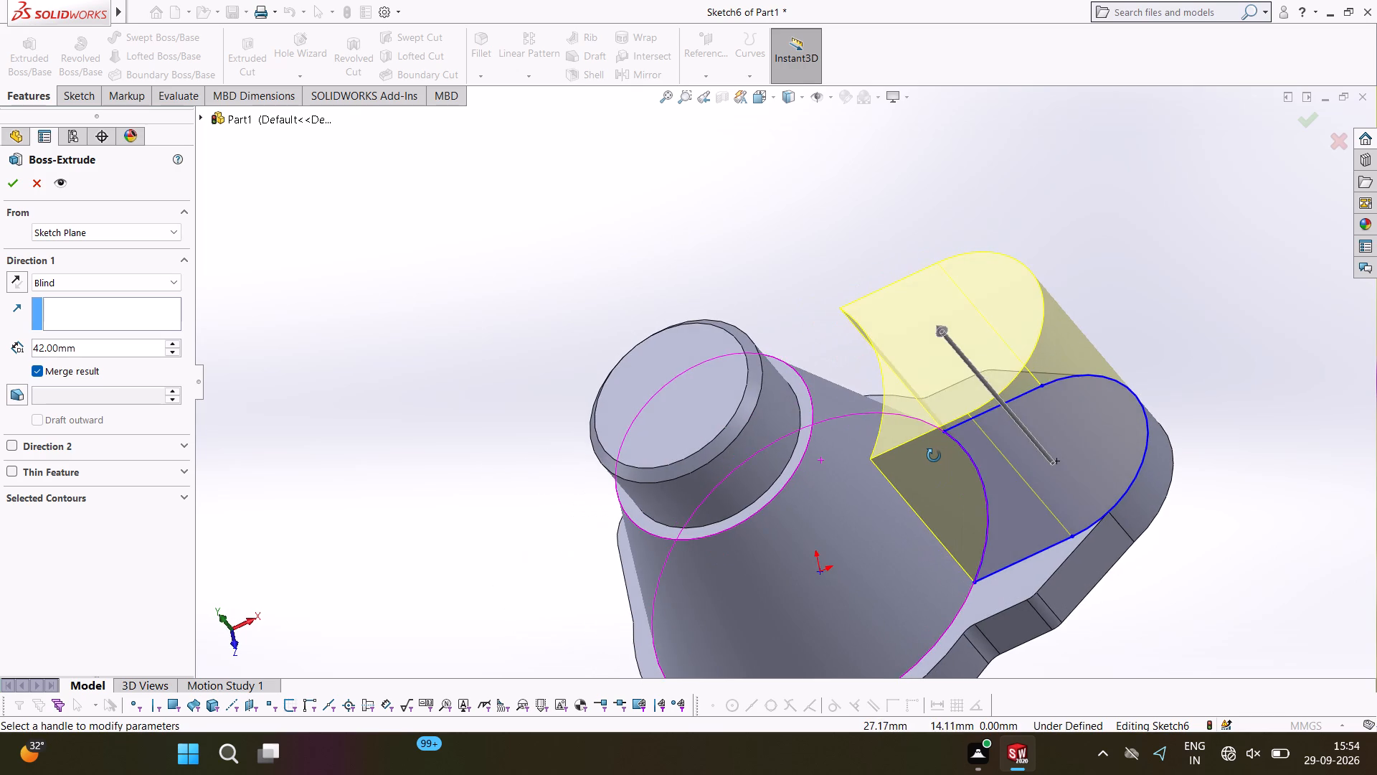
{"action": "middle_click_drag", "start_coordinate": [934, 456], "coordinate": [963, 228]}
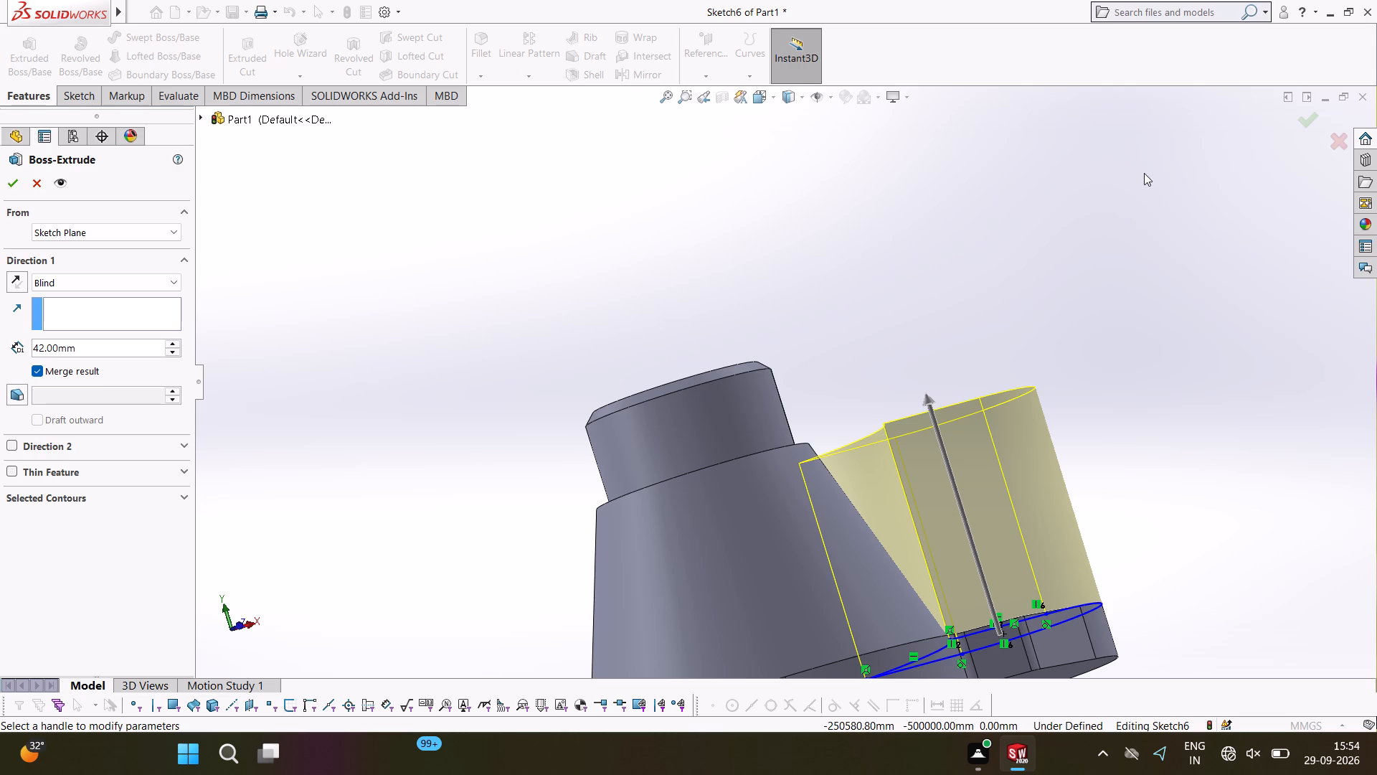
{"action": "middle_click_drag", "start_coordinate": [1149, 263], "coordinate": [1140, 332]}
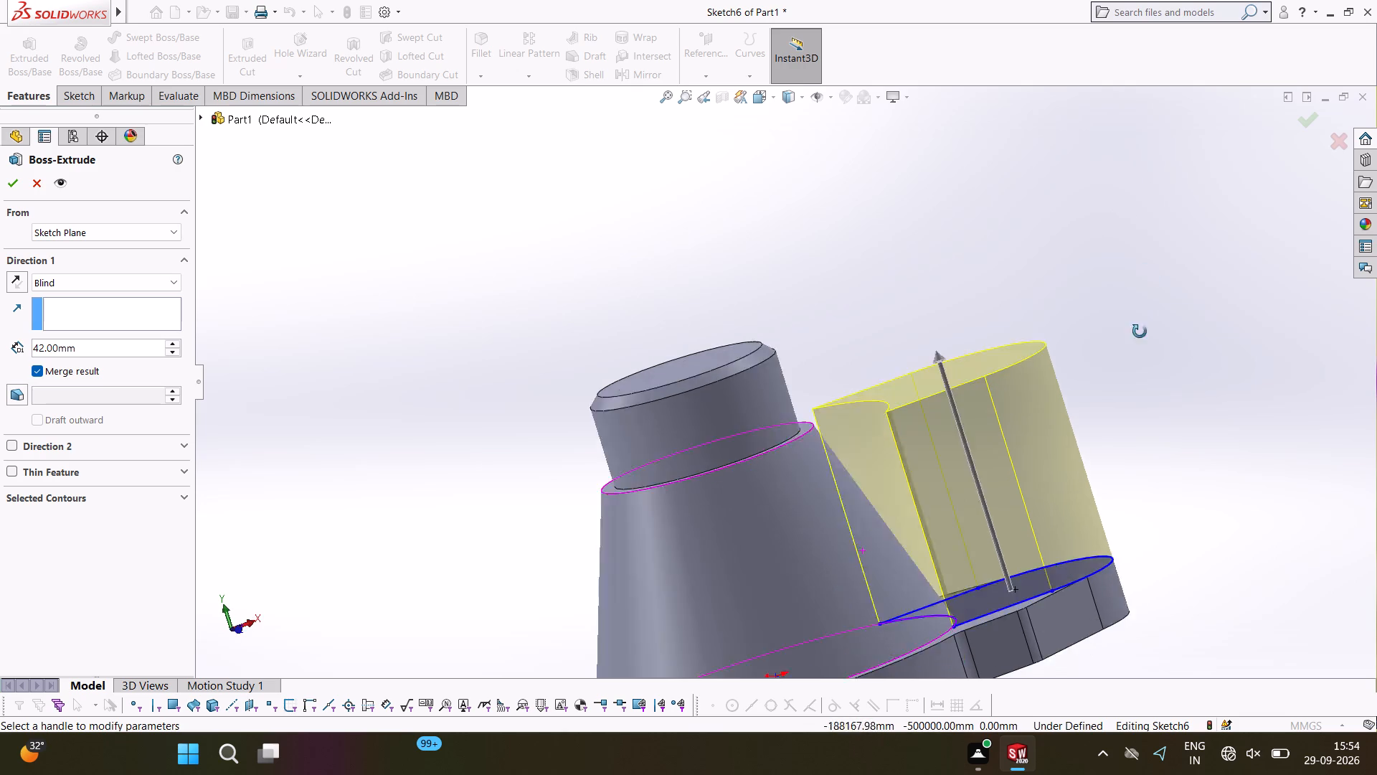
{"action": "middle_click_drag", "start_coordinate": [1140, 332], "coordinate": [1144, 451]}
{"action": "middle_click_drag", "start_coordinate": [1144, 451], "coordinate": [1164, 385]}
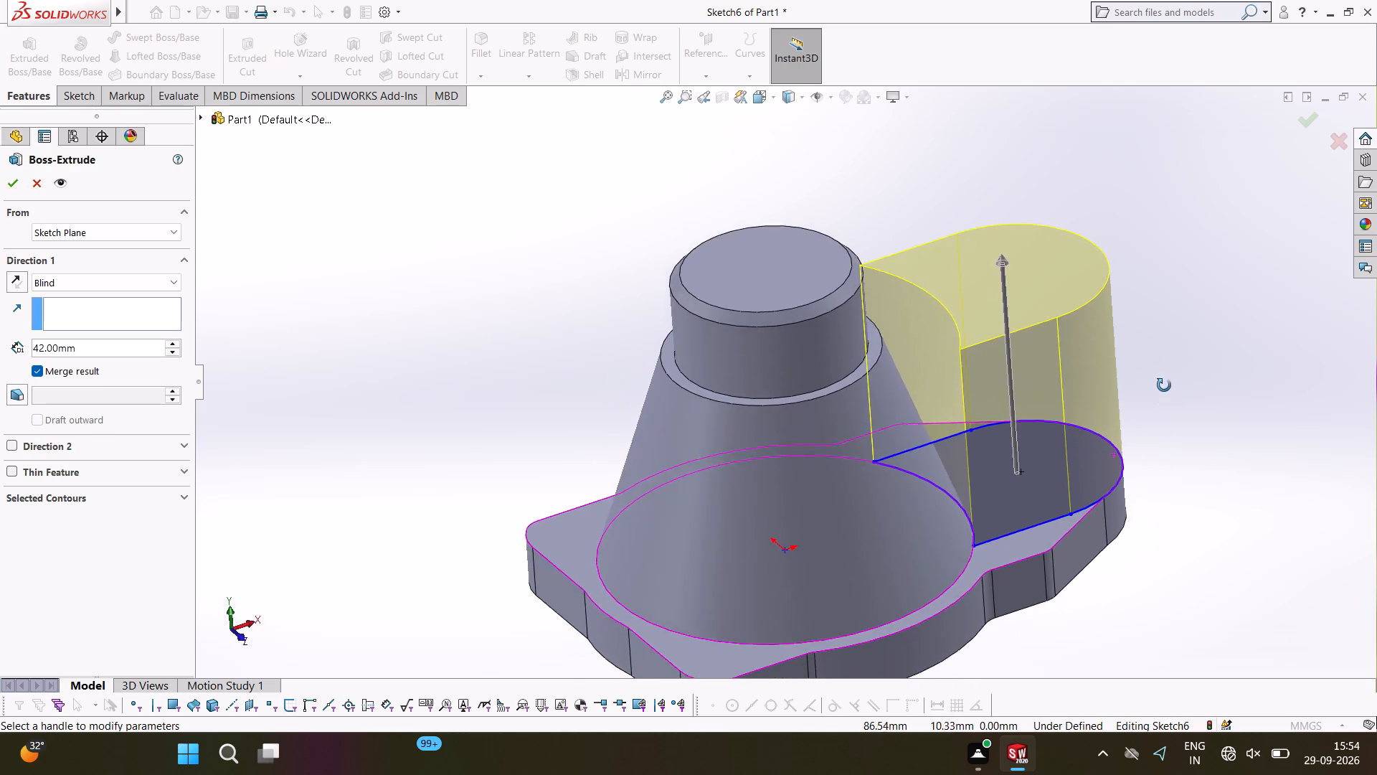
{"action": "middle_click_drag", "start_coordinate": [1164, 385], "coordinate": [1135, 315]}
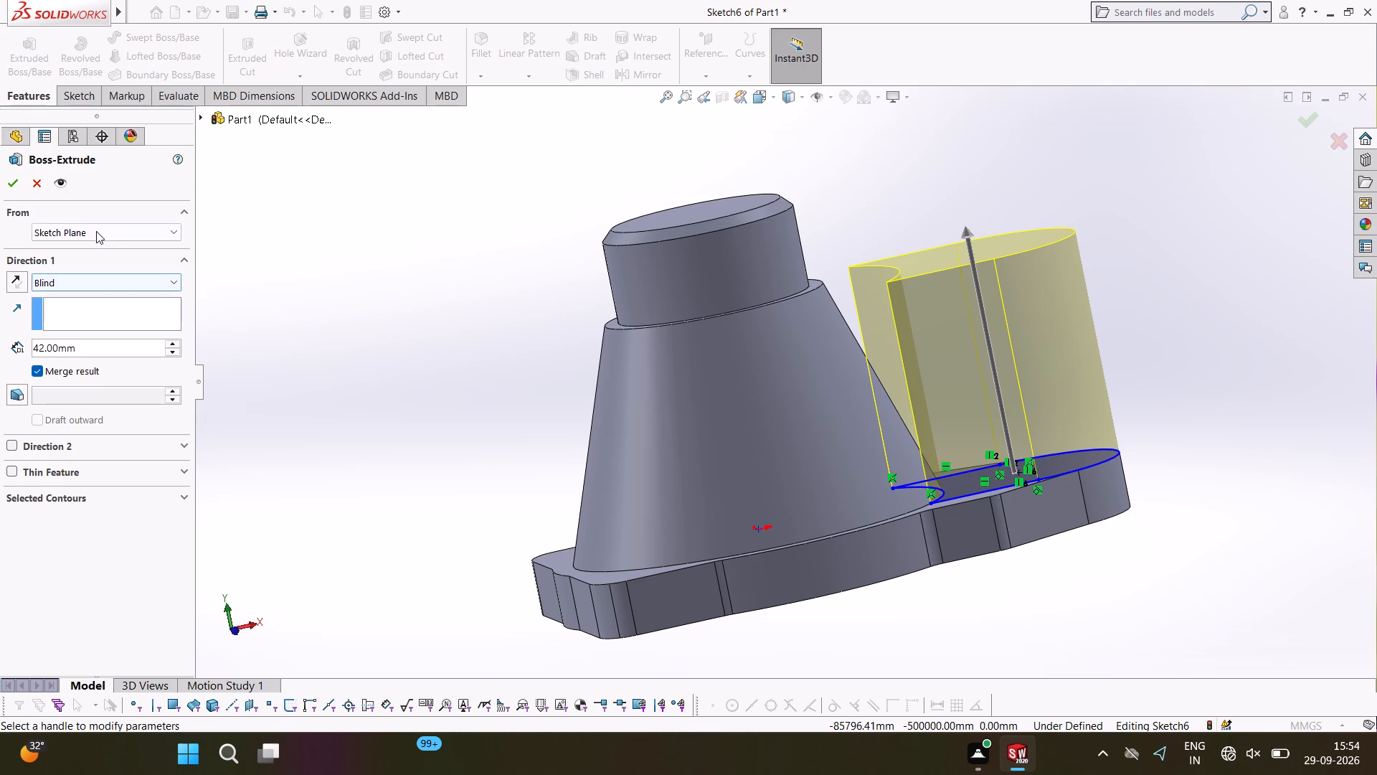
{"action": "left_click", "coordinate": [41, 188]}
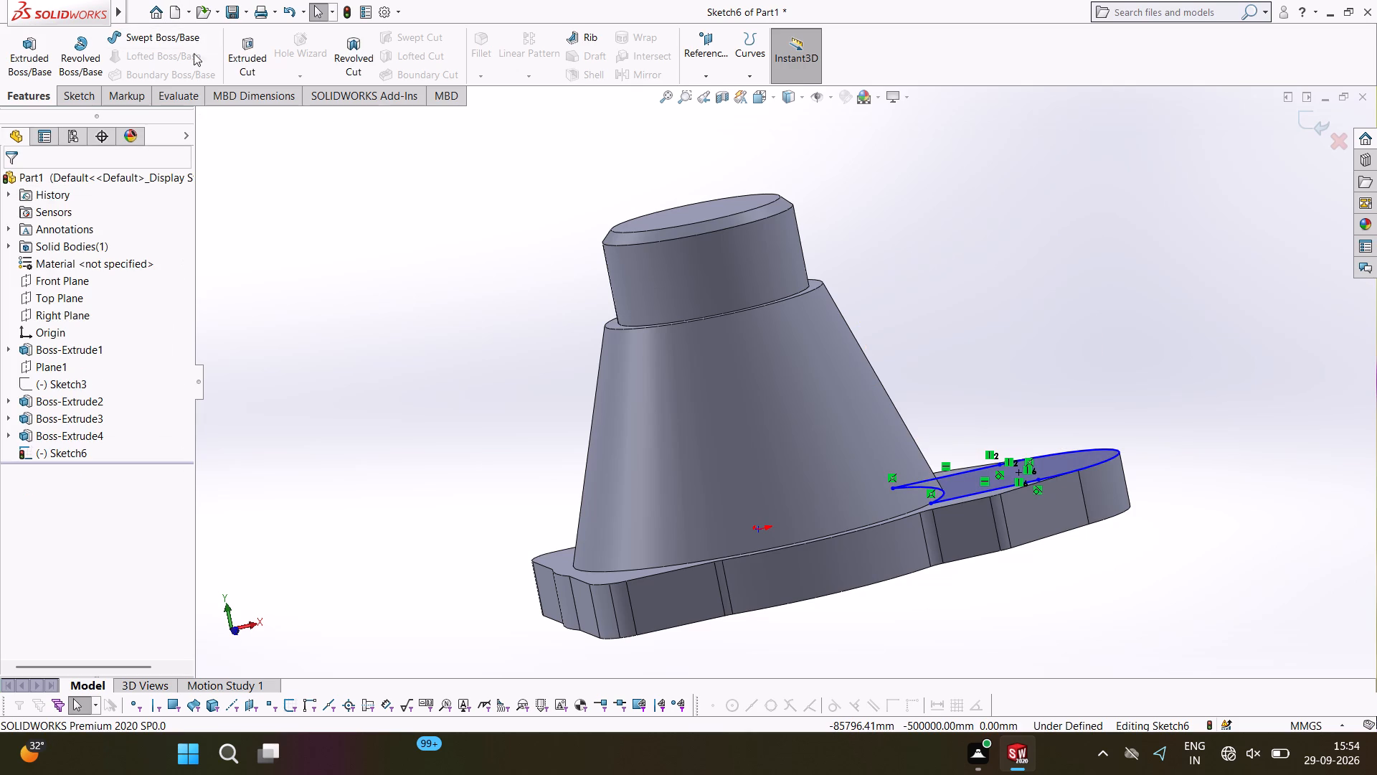
Sketch two lines about 29.4 mm long from the profile's two corners on the tower's base edge to the tower top edge's upper and lower quadrant points.
{"action": "key", "text": "space"}
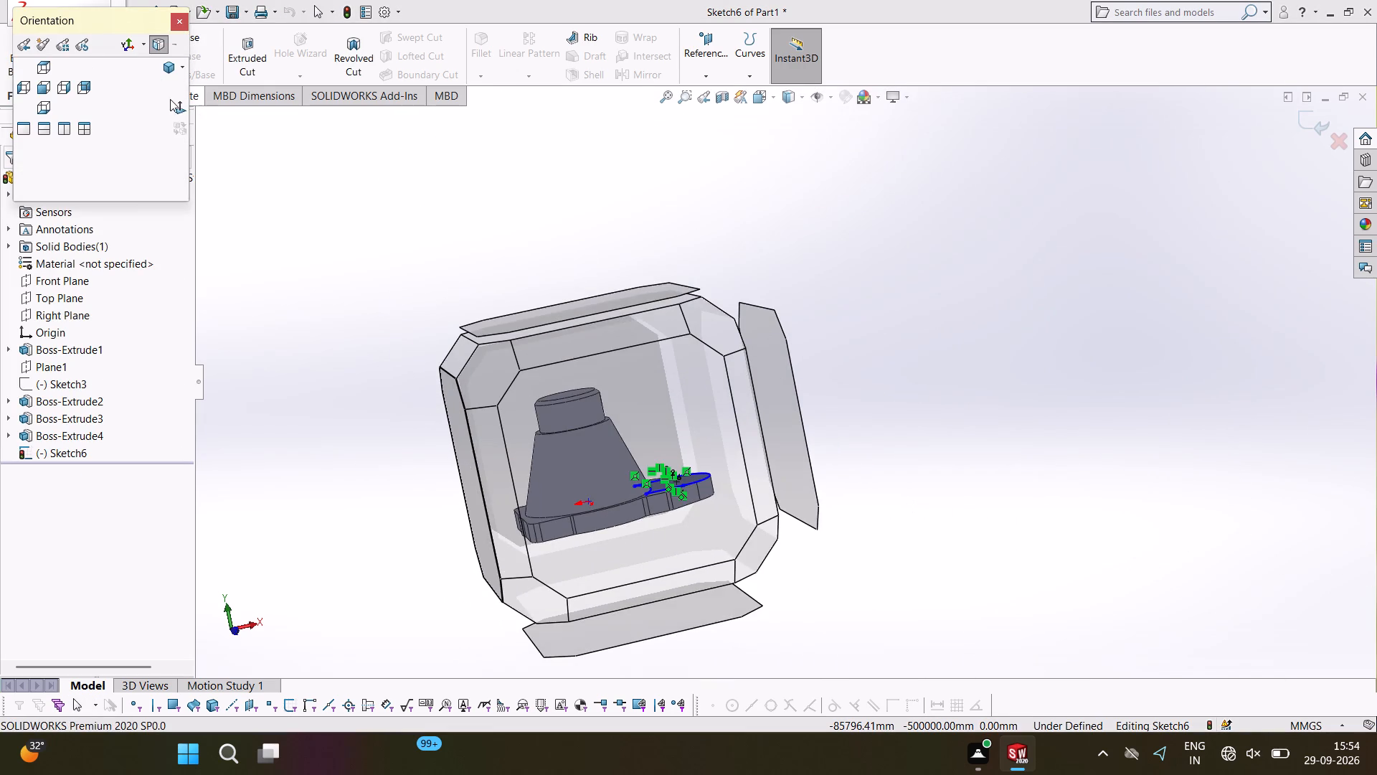
{"action": "left_click", "coordinate": [176, 102]}
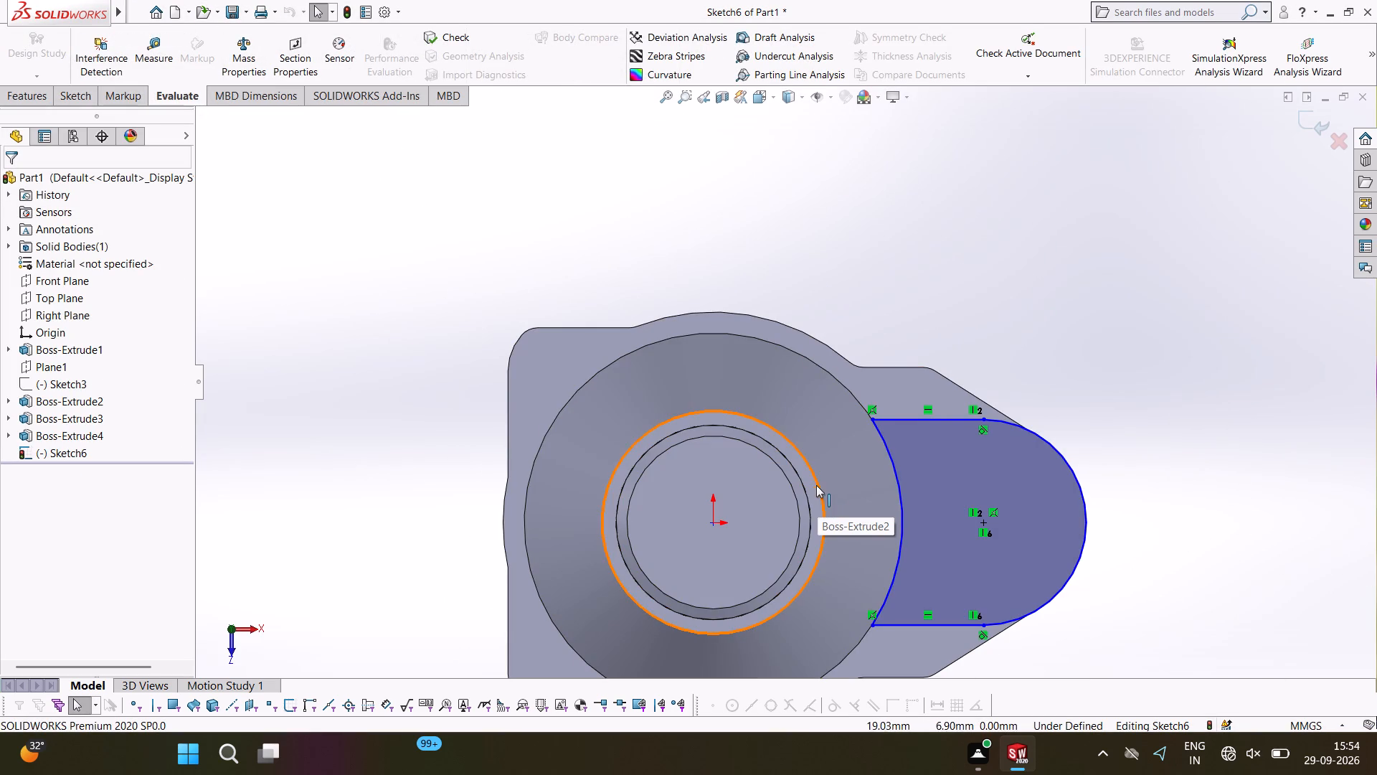
{"action": "left_click", "coordinate": [78, 92]}
{"action": "left_click", "coordinate": [132, 35]}
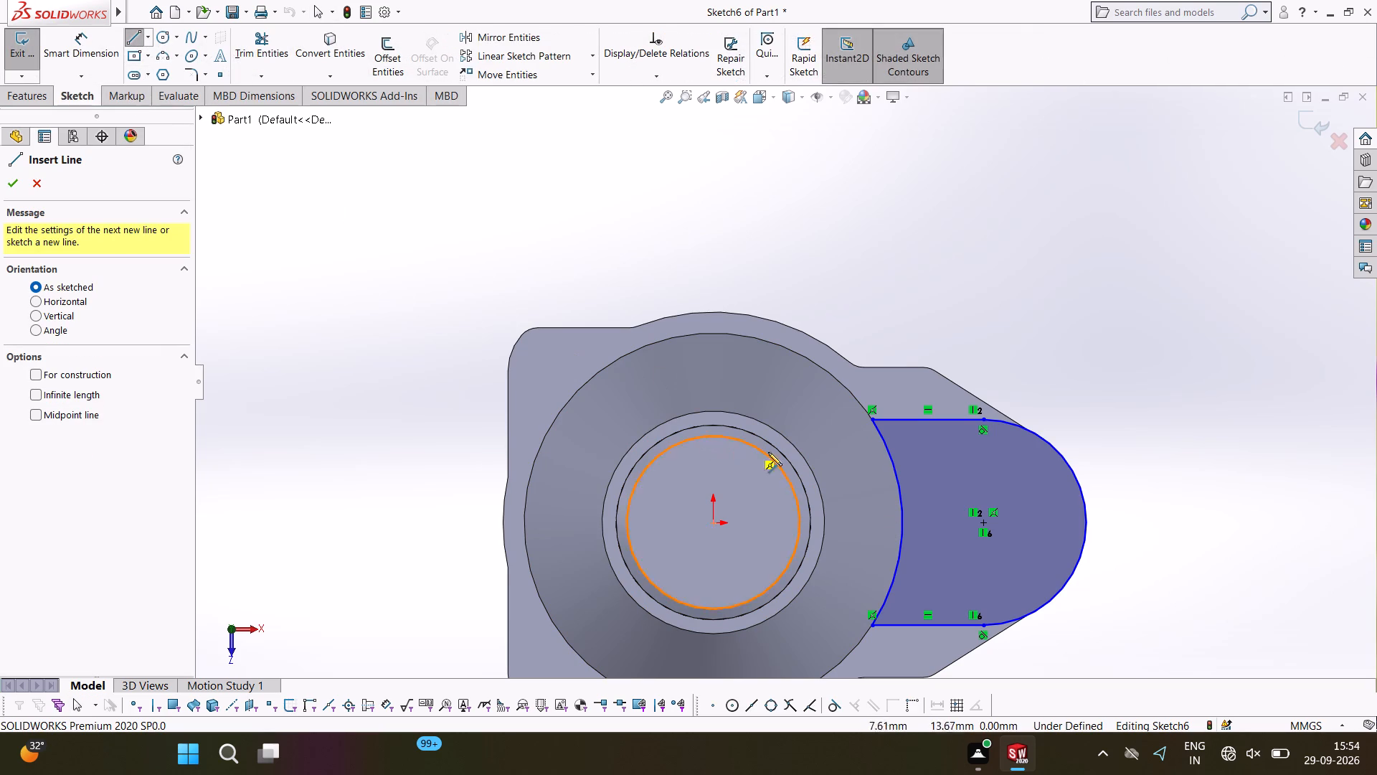
{"action": "middle_click_drag", "start_coordinate": [838, 488], "coordinate": [825, 362]}
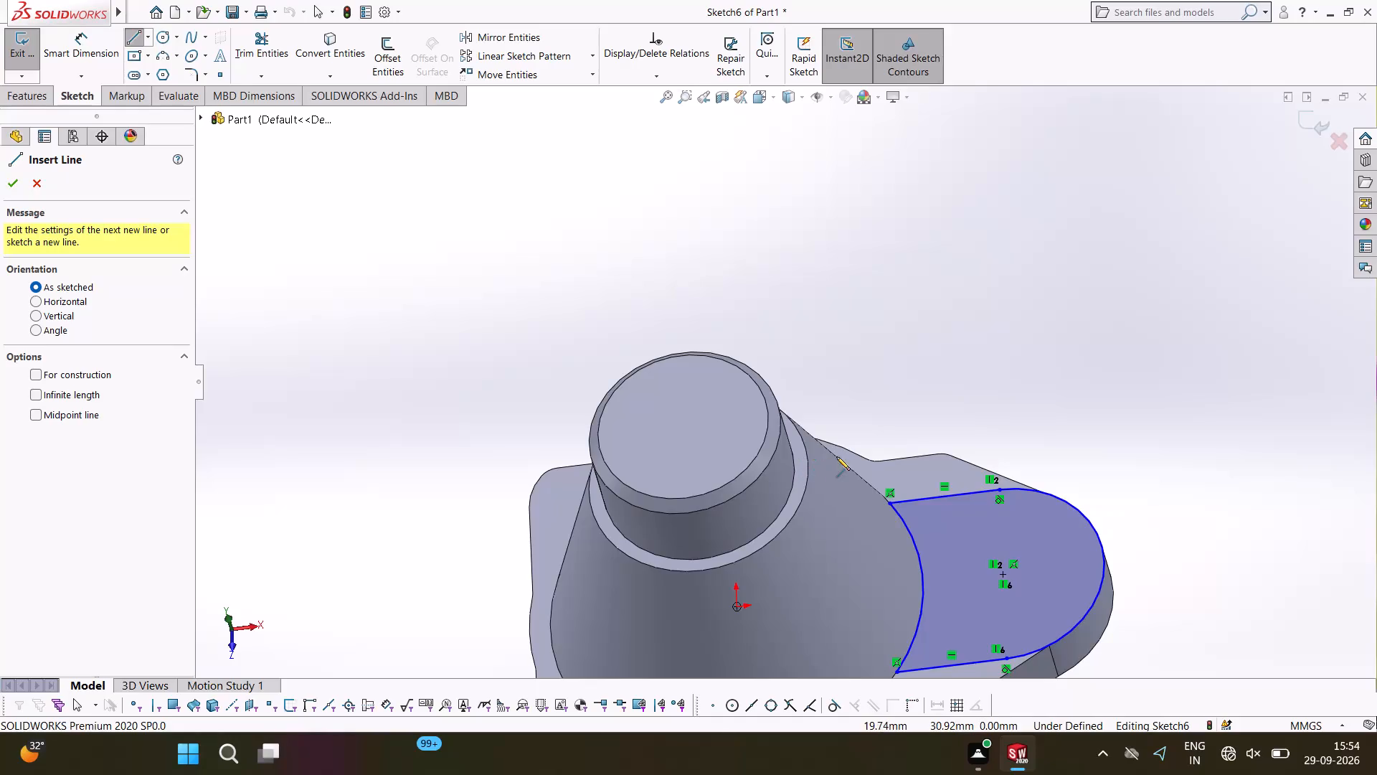
{"action": "key", "text": "space"}
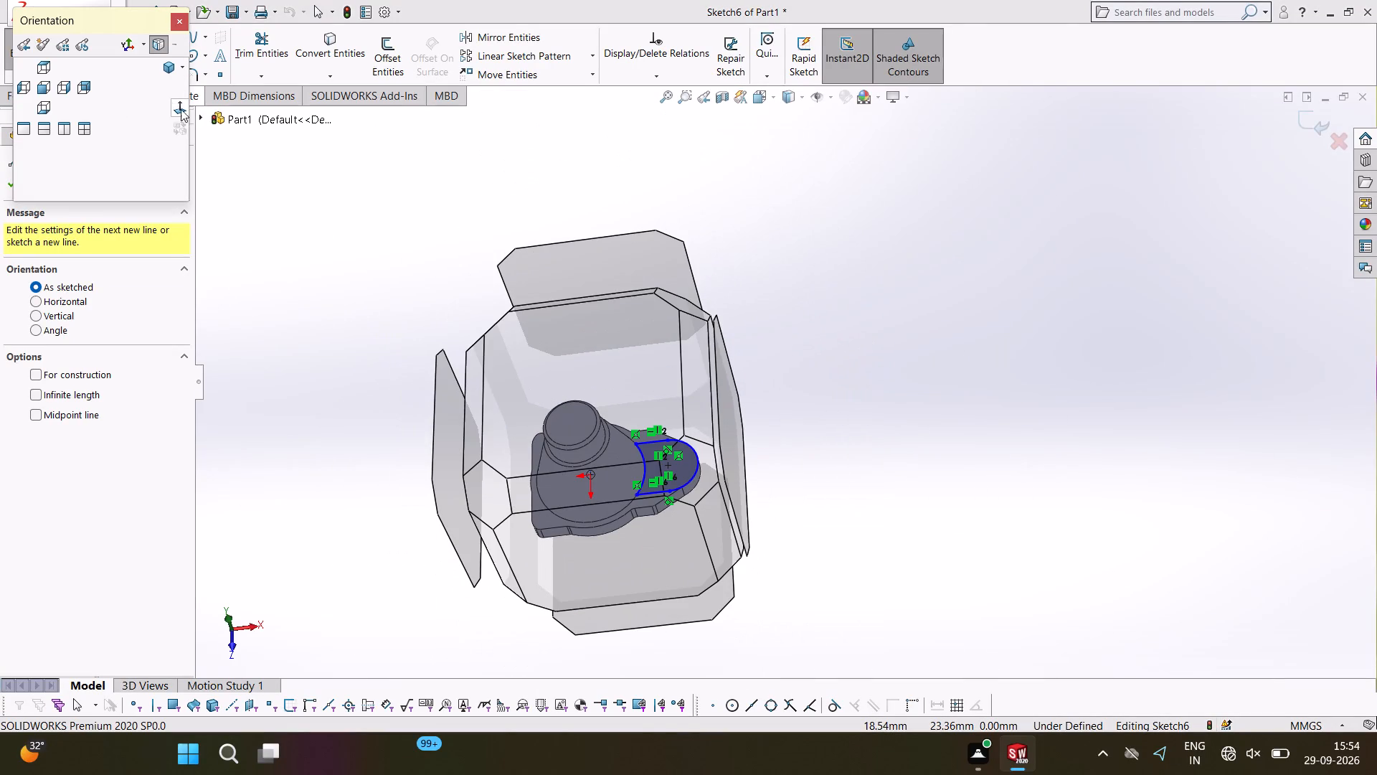
{"action": "left_click", "coordinate": [182, 107]}
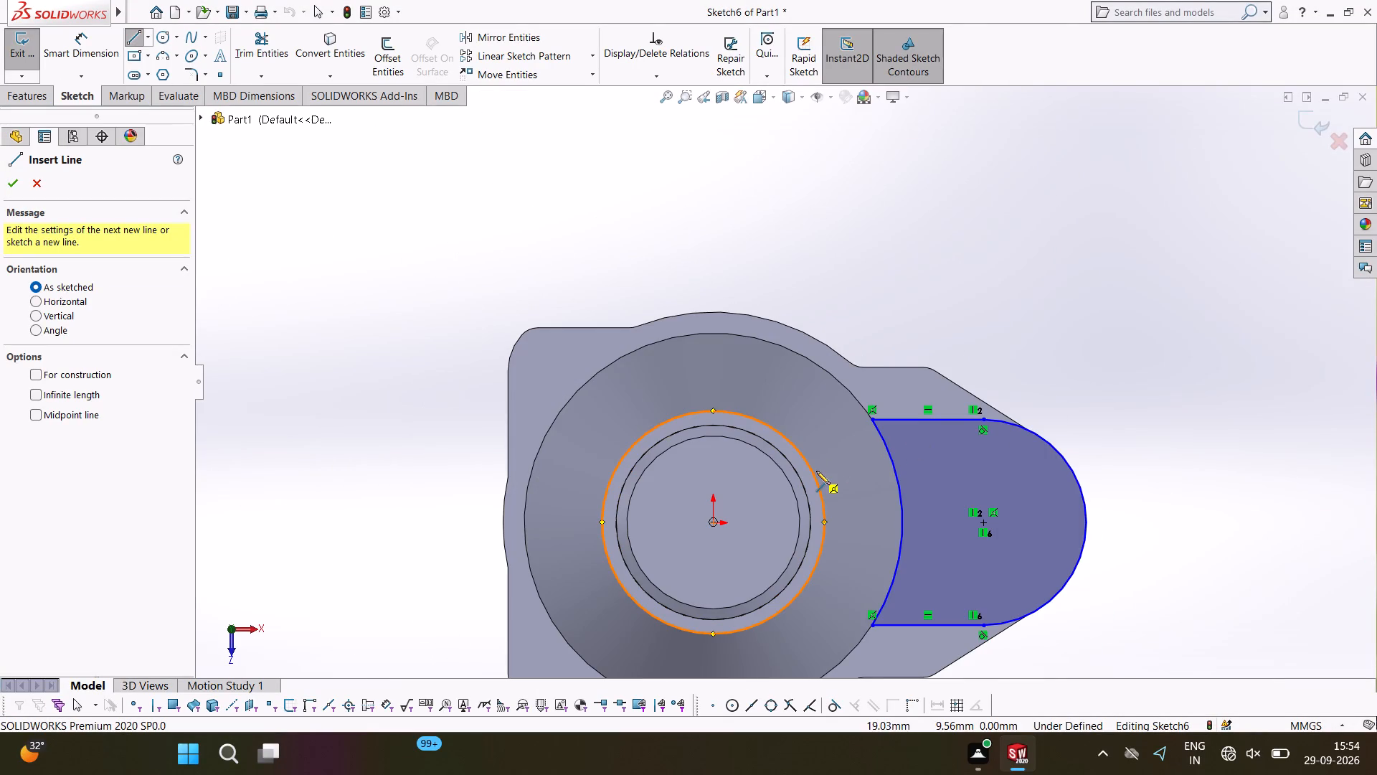
{"action": "left_click", "coordinate": [871, 419]}
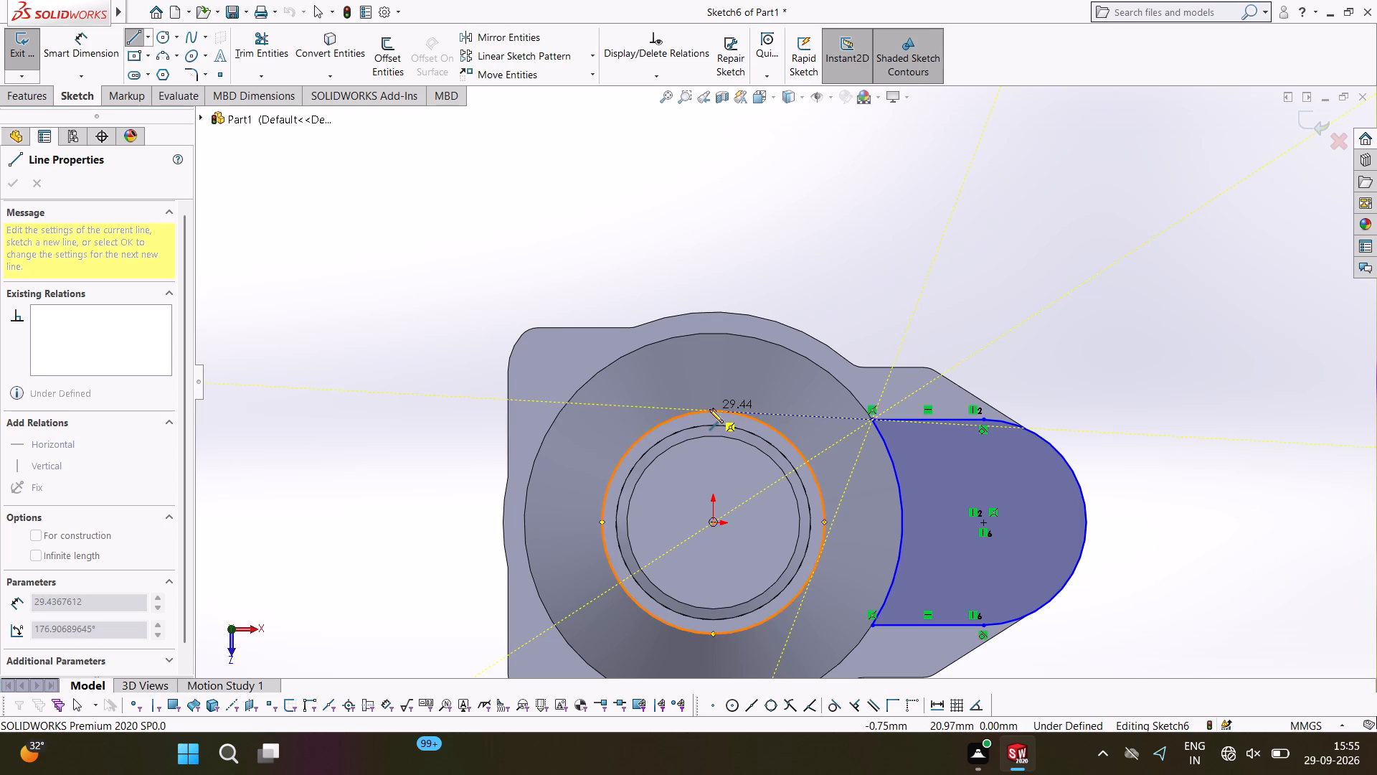
{"action": "left_click", "coordinate": [709, 409]}
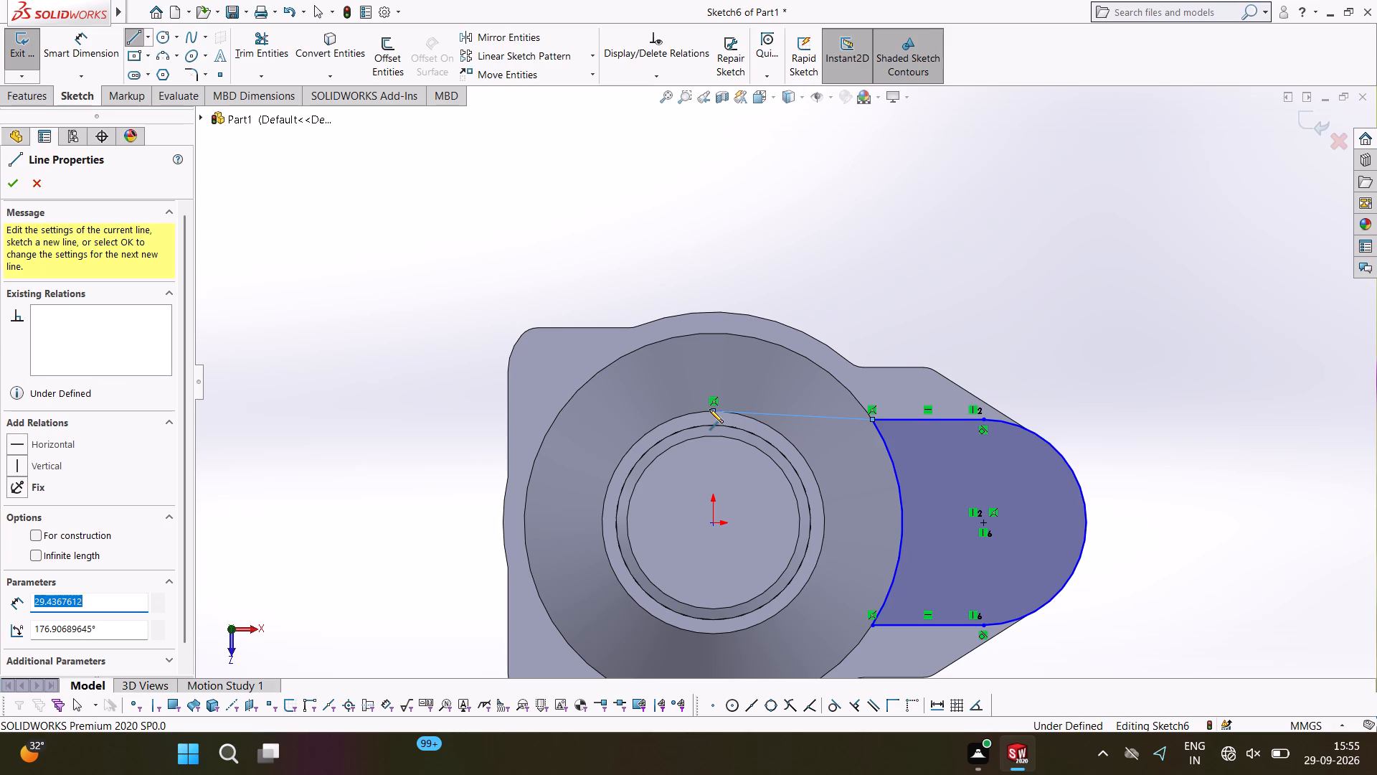
{"action": "right_click", "coordinate": [709, 409]}
{"action": "left_click", "coordinate": [768, 423]}
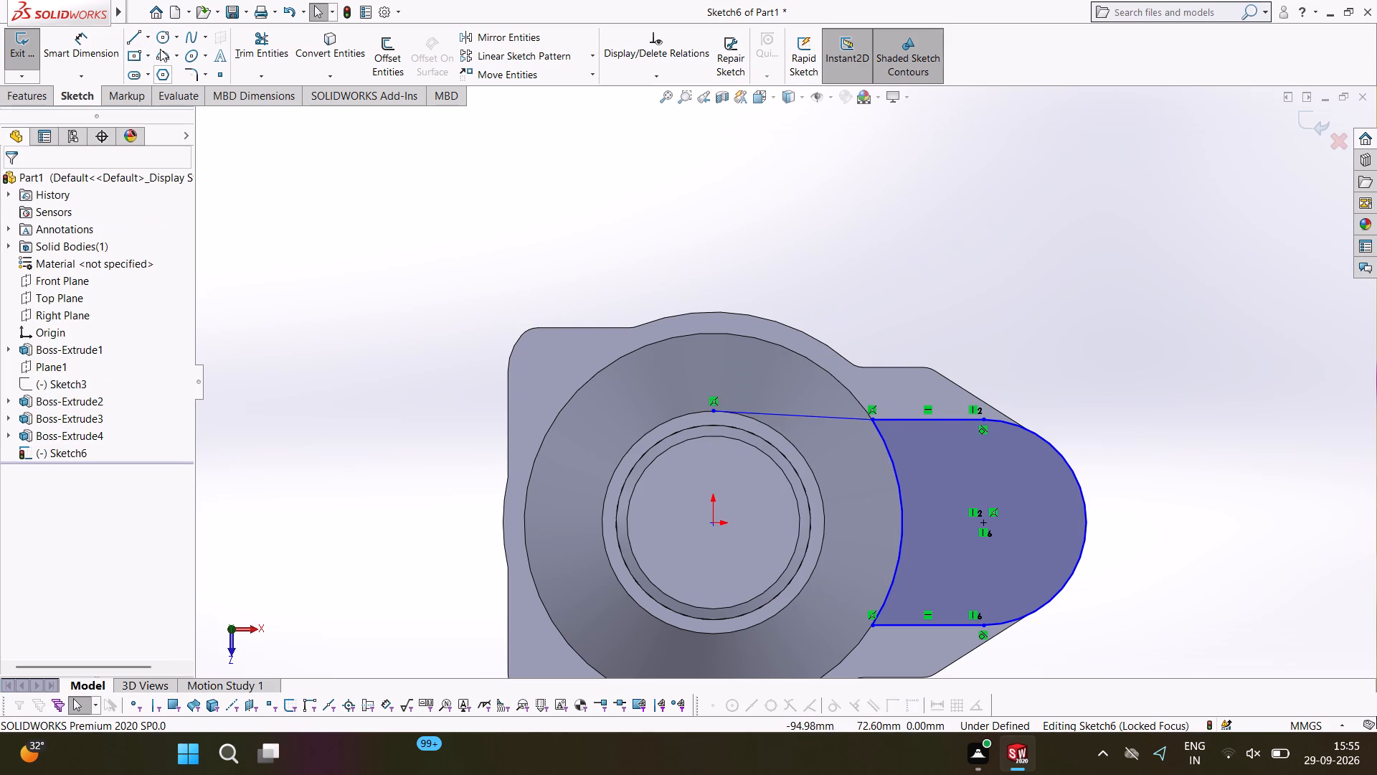
{"action": "left_click", "coordinate": [128, 30]}
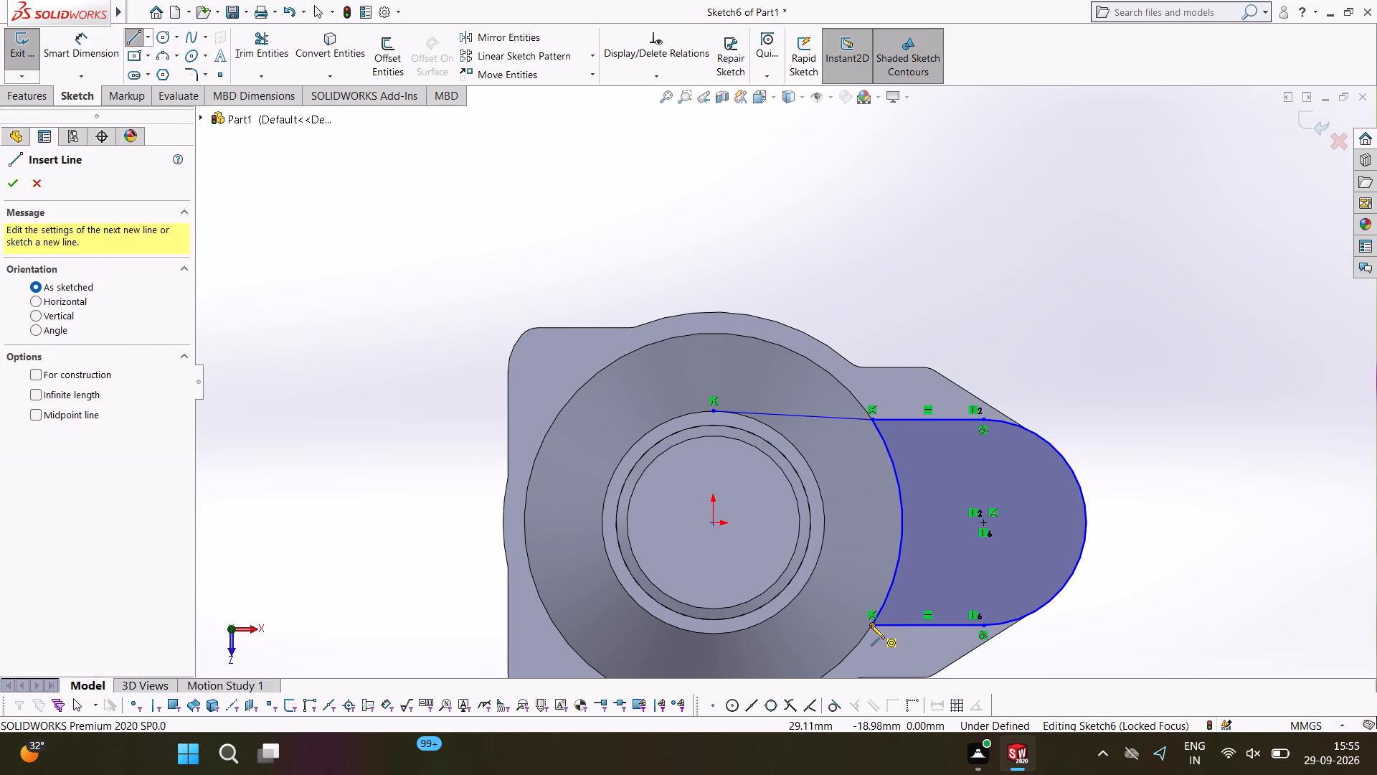
{"action": "left_click", "coordinate": [871, 625]}
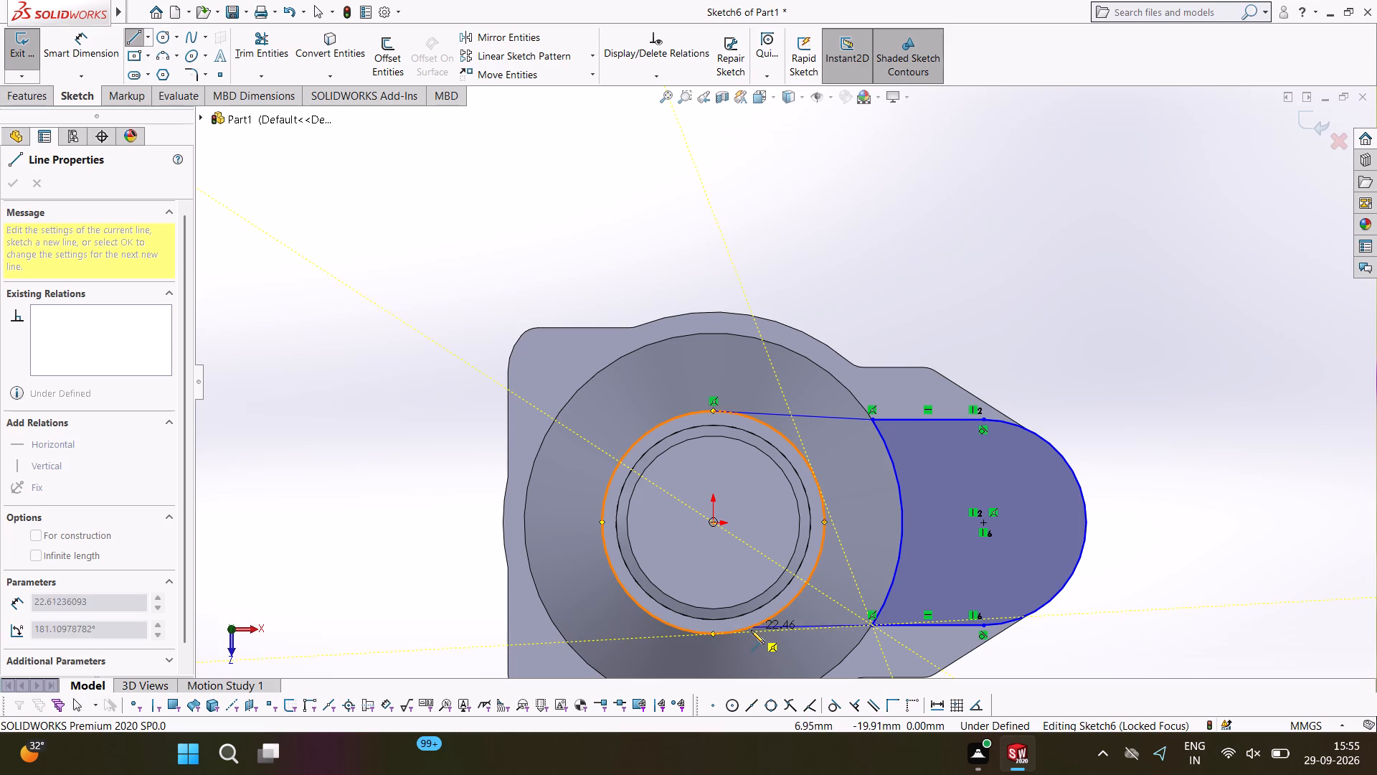
{"action": "left_click", "coordinate": [715, 635]}
{"action": "right_click", "coordinate": [715, 635]}
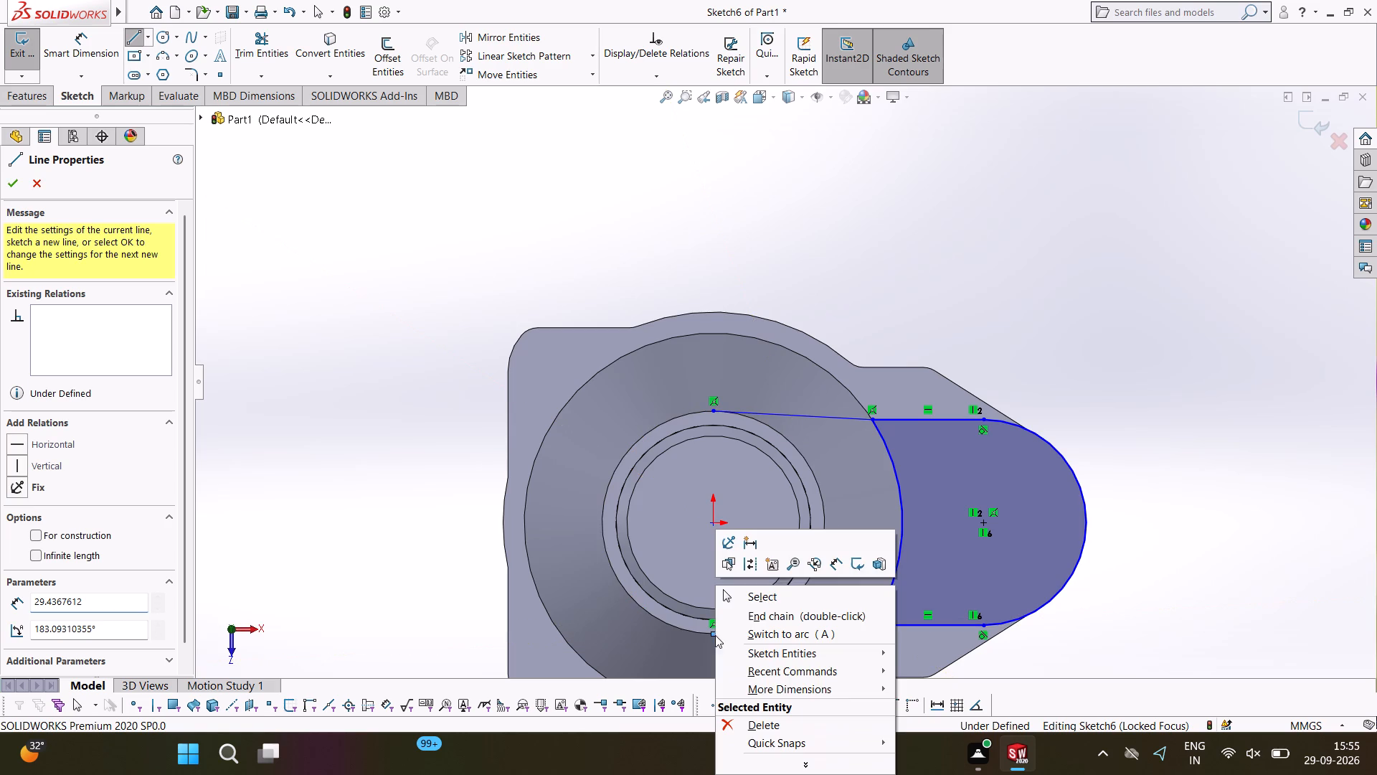
{"action": "left_click", "coordinate": [767, 596]}
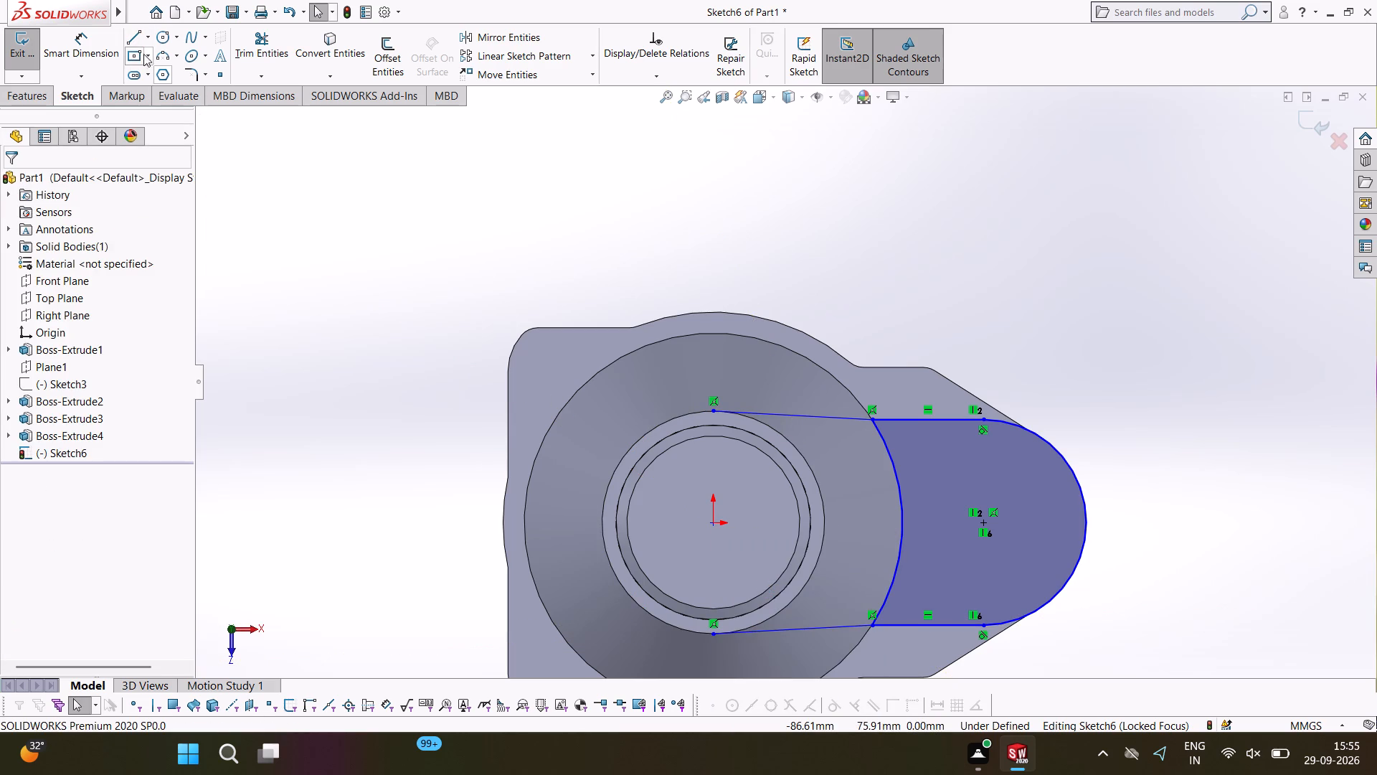
Sketch a three-point arc of about 20.6 mm radius along the tower's top edge, joining the free ends of the two new lines.
{"action": "left_click", "coordinate": [164, 52]}
{"action": "left_click", "coordinate": [712, 411]}
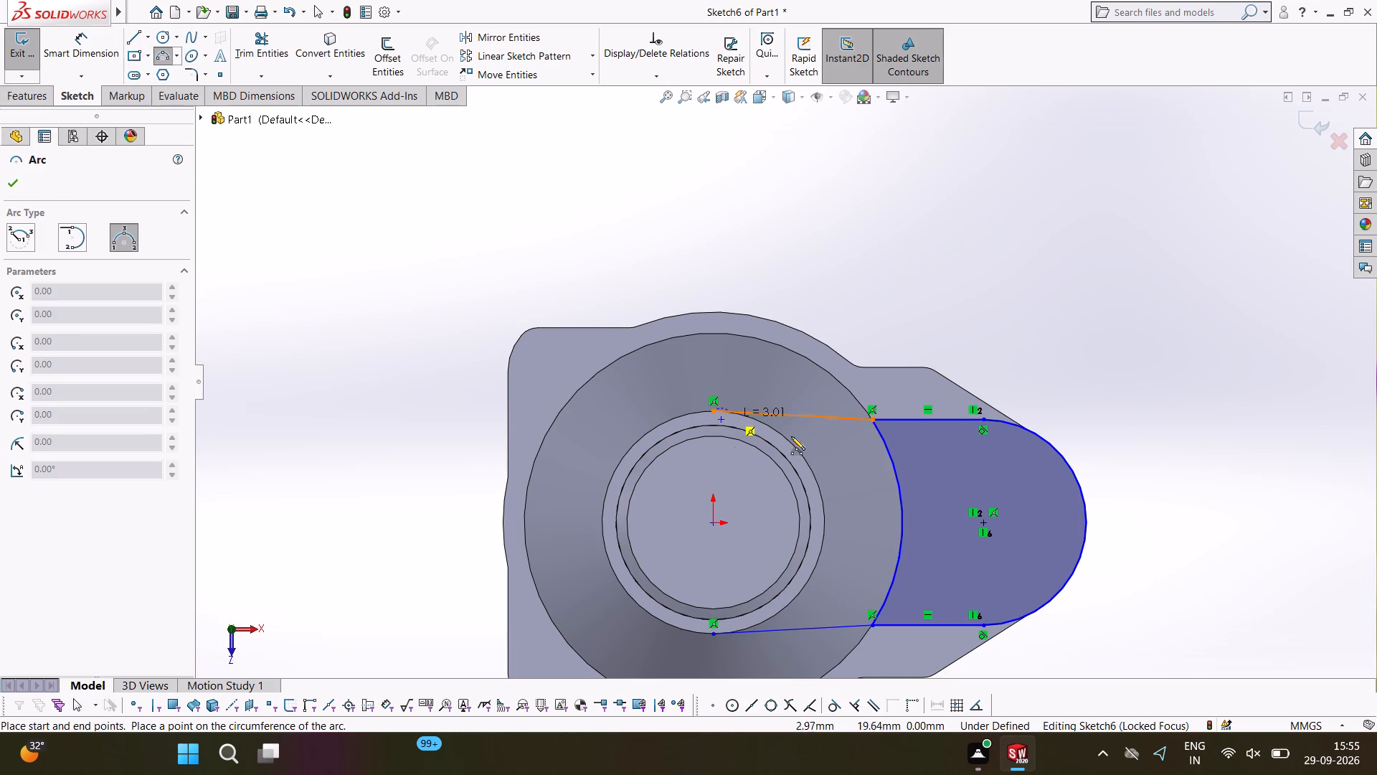
{"action": "left_click", "coordinate": [714, 635]}
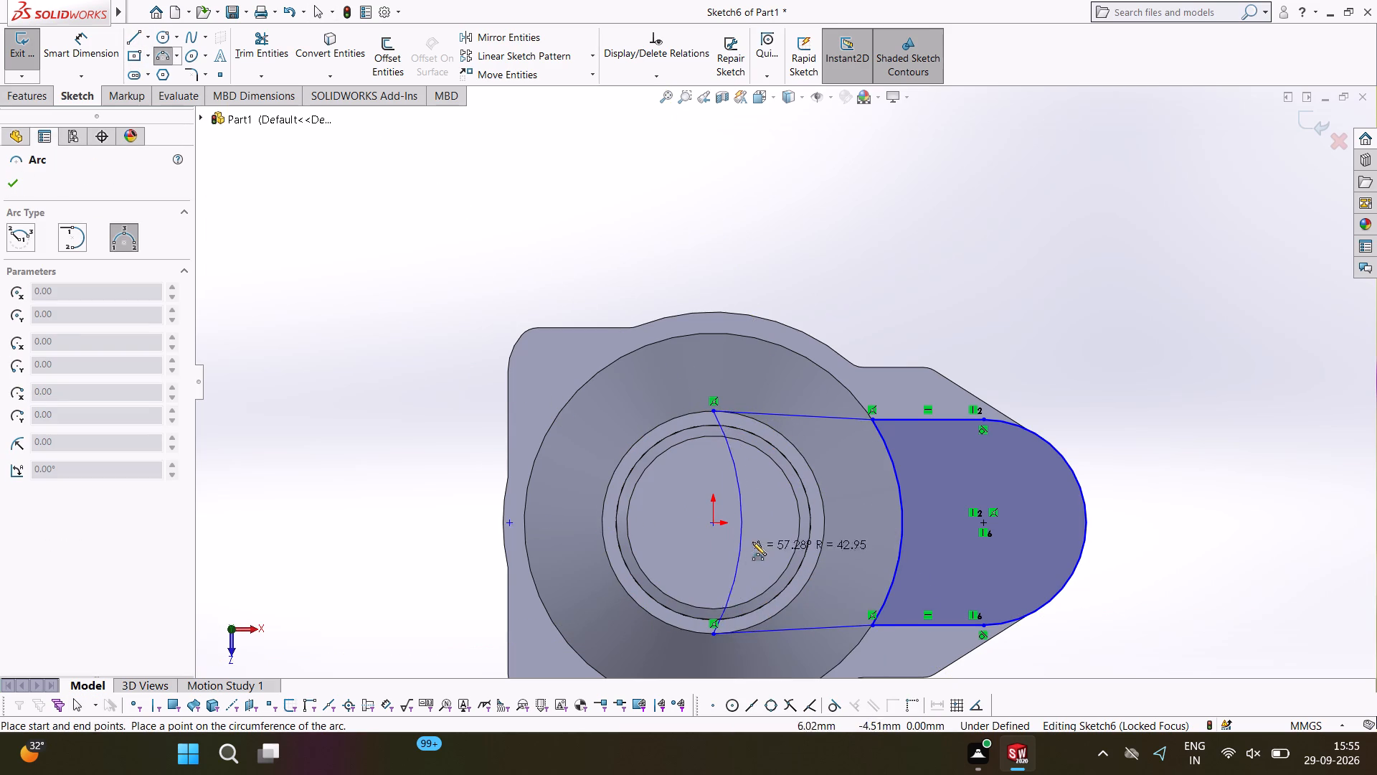
{"action": "left_click", "coordinate": [825, 524]}
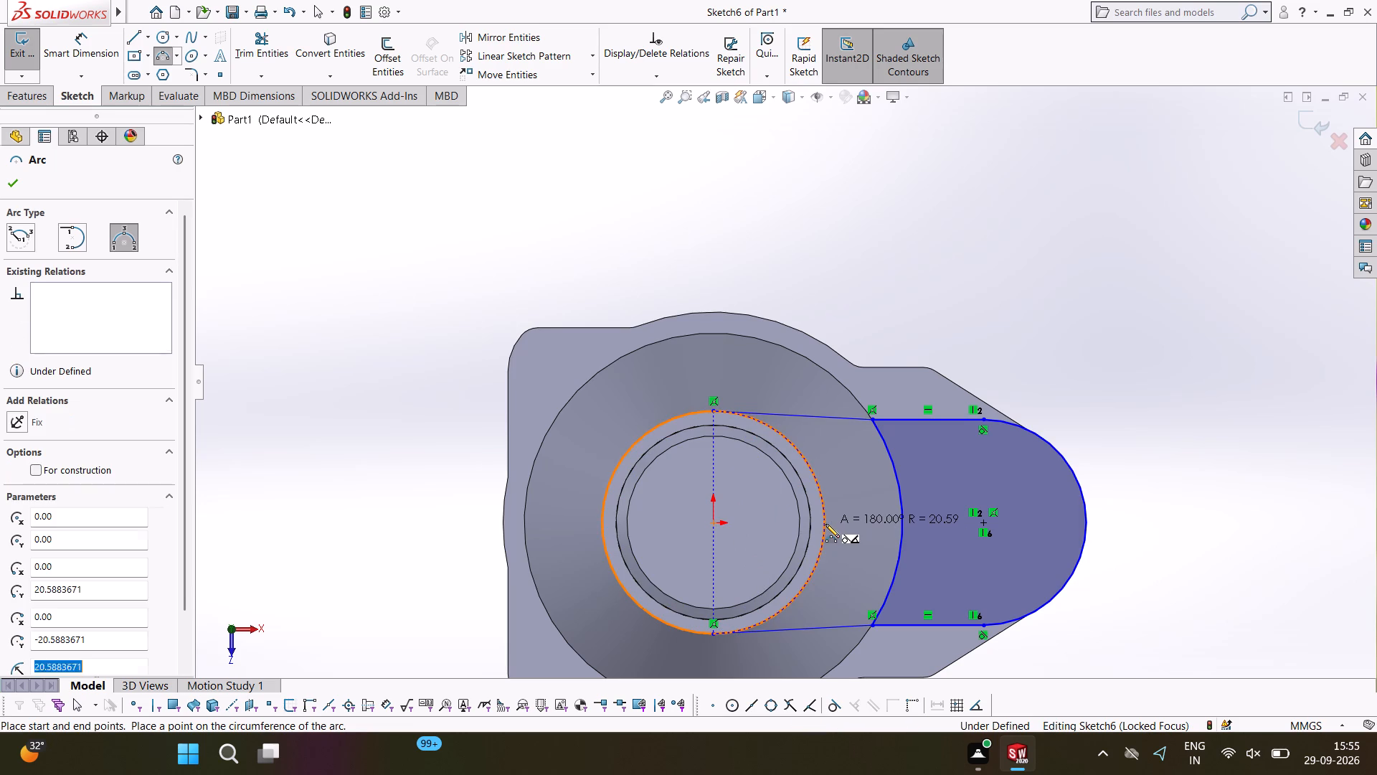
{"action": "right_click", "coordinate": [825, 524]}
{"action": "left_click", "coordinate": [855, 530]}
Trim away the arc along the tower's base edge that divides the round-ended profile from its new extension.
{"action": "left_click", "coordinate": [278, 42]}
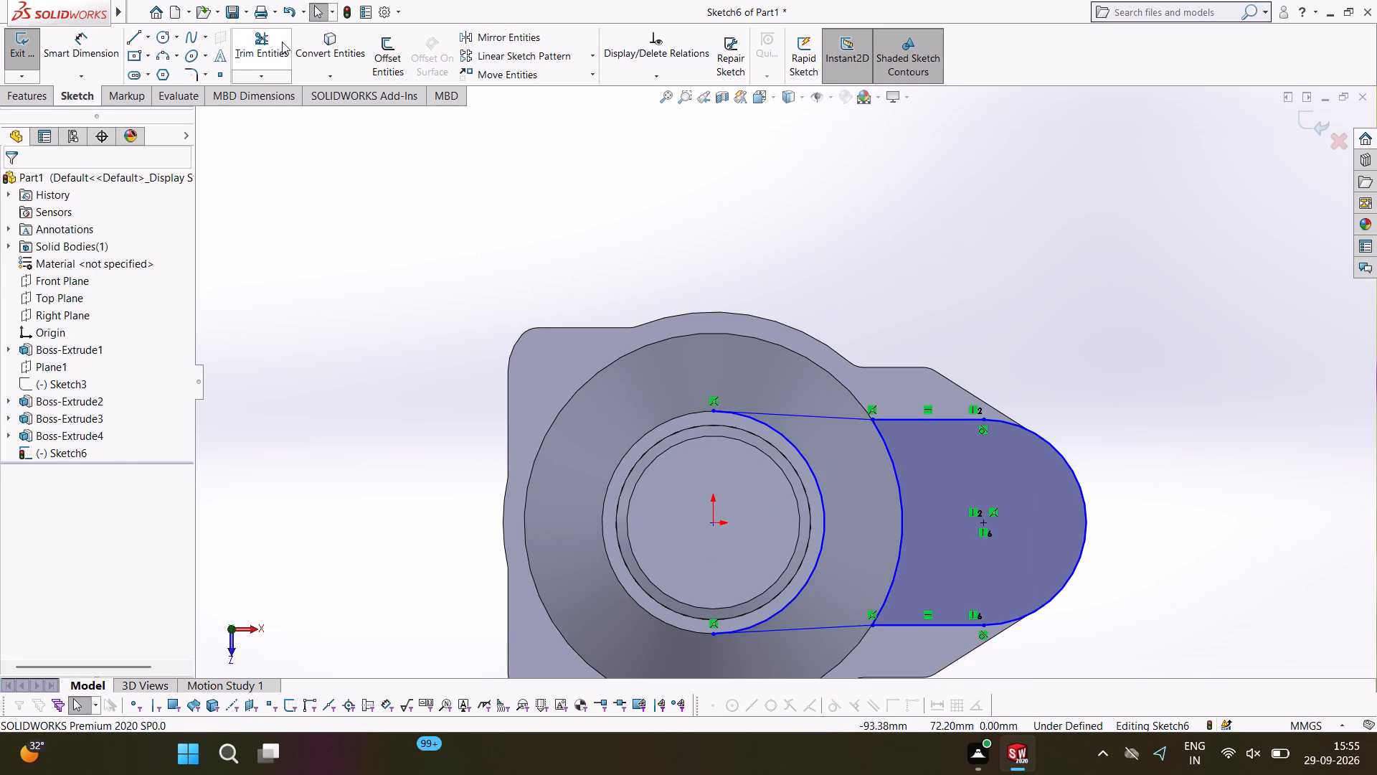
{"action": "left_click", "coordinate": [902, 499]}
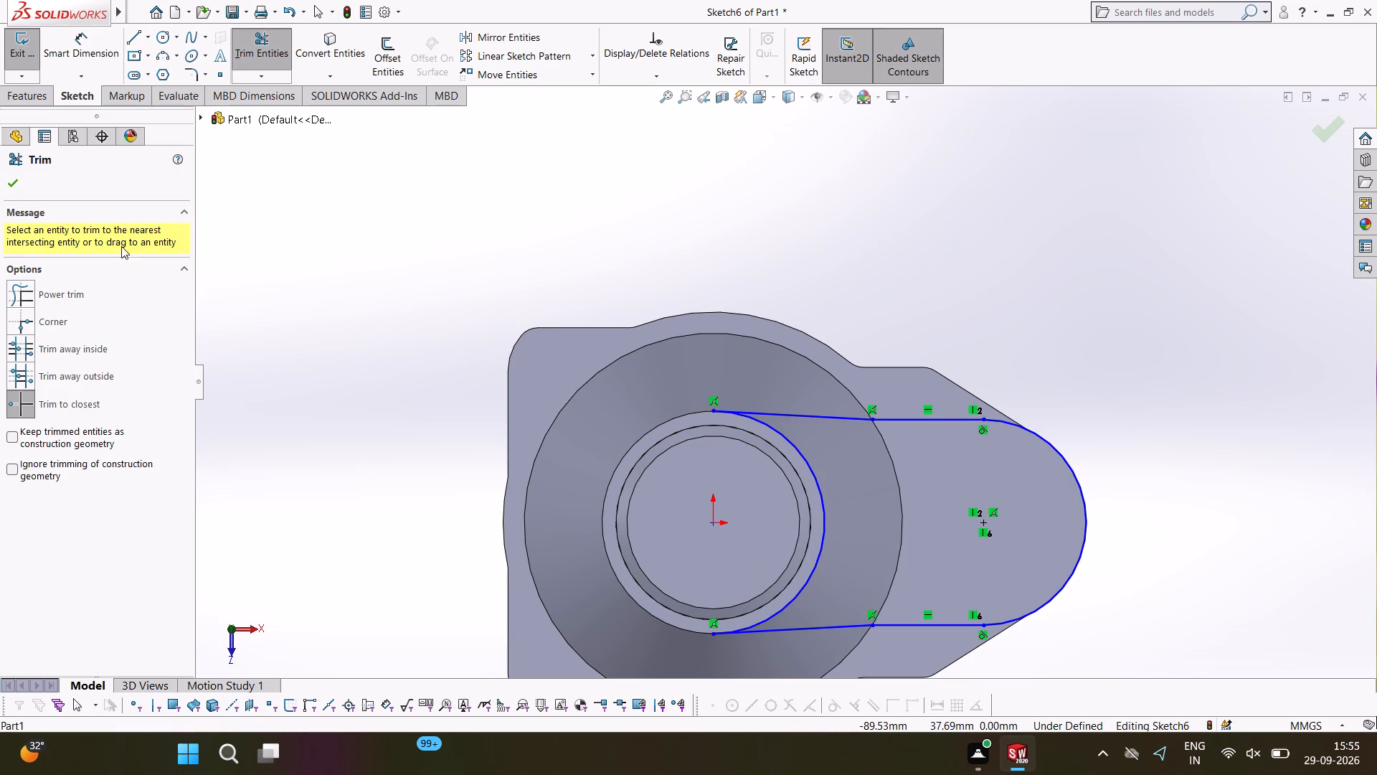
{"action": "left_click", "coordinate": [22, 179]}
Start a blind boss extrusion of the round-ended profile's two regions with a 42 mm depth.
{"action": "left_click", "coordinate": [29, 95]}
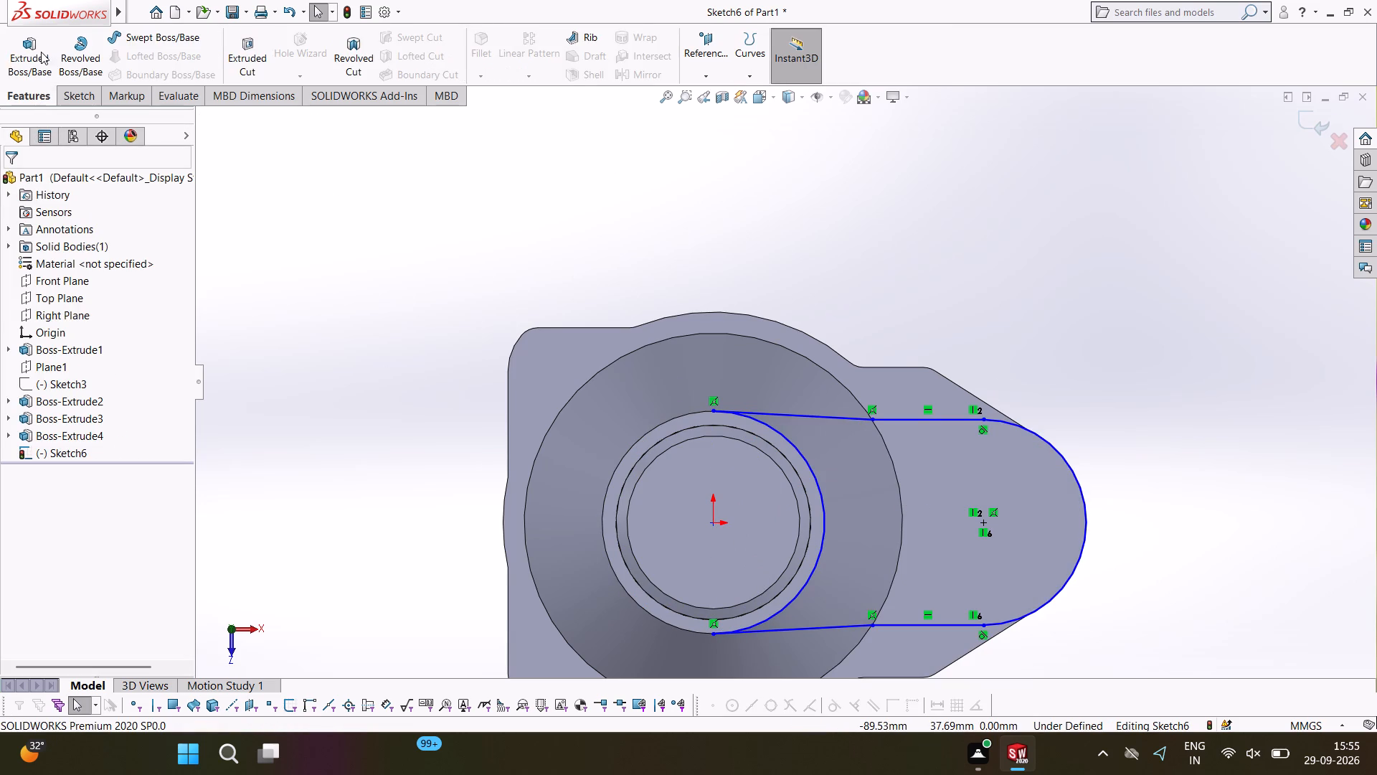
{"action": "left_click", "coordinate": [41, 50]}
{"action": "middle_click_drag", "start_coordinate": [1158, 497], "coordinate": [1150, 213]}
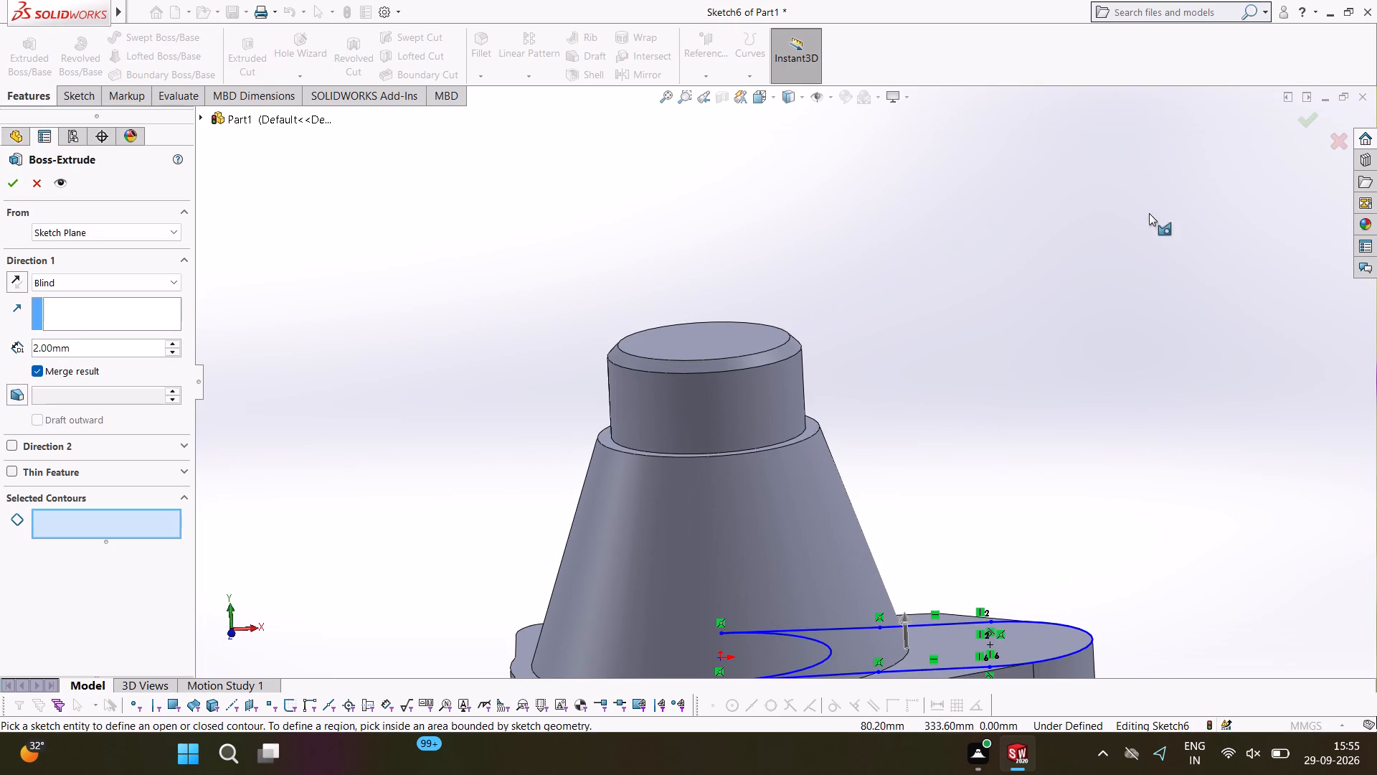
{"action": "left_click", "coordinate": [963, 637]}
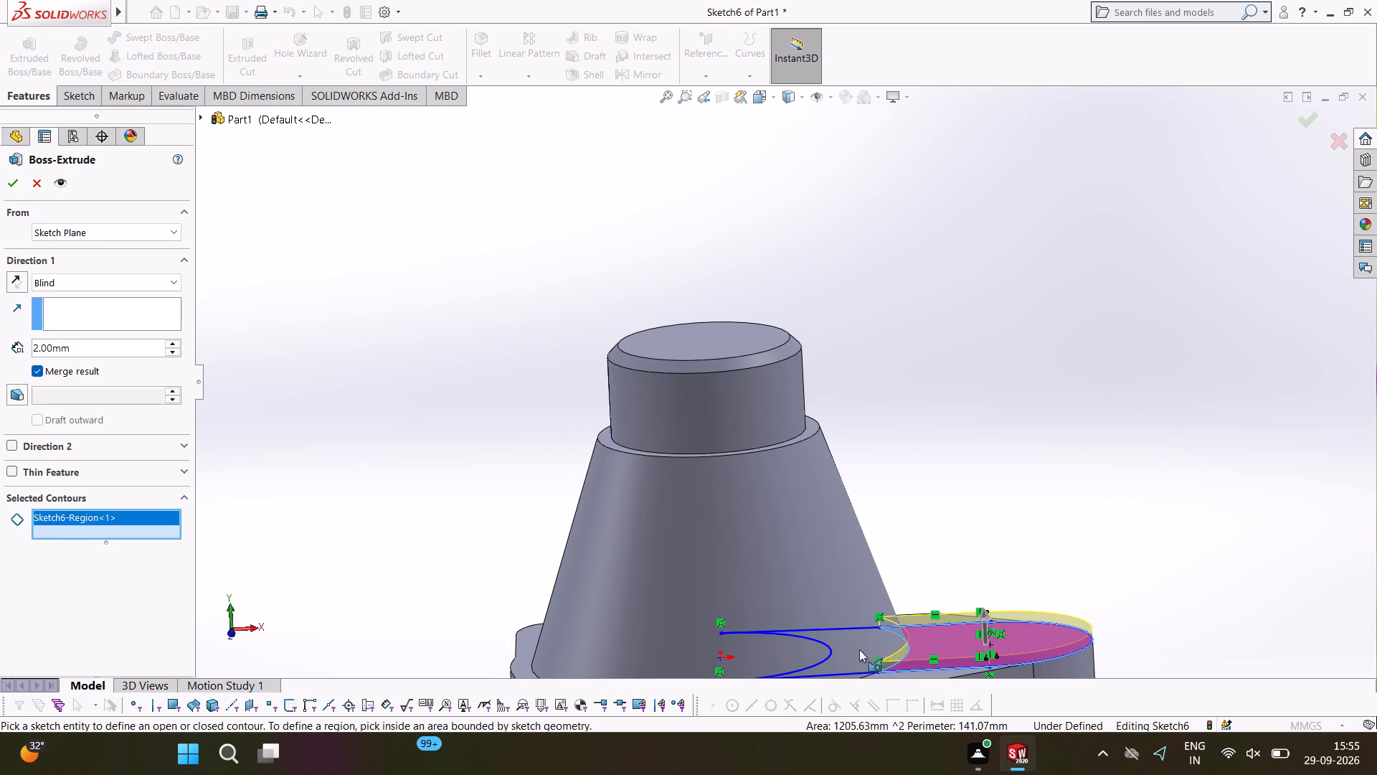
{"action": "left_click", "coordinate": [859, 649]}
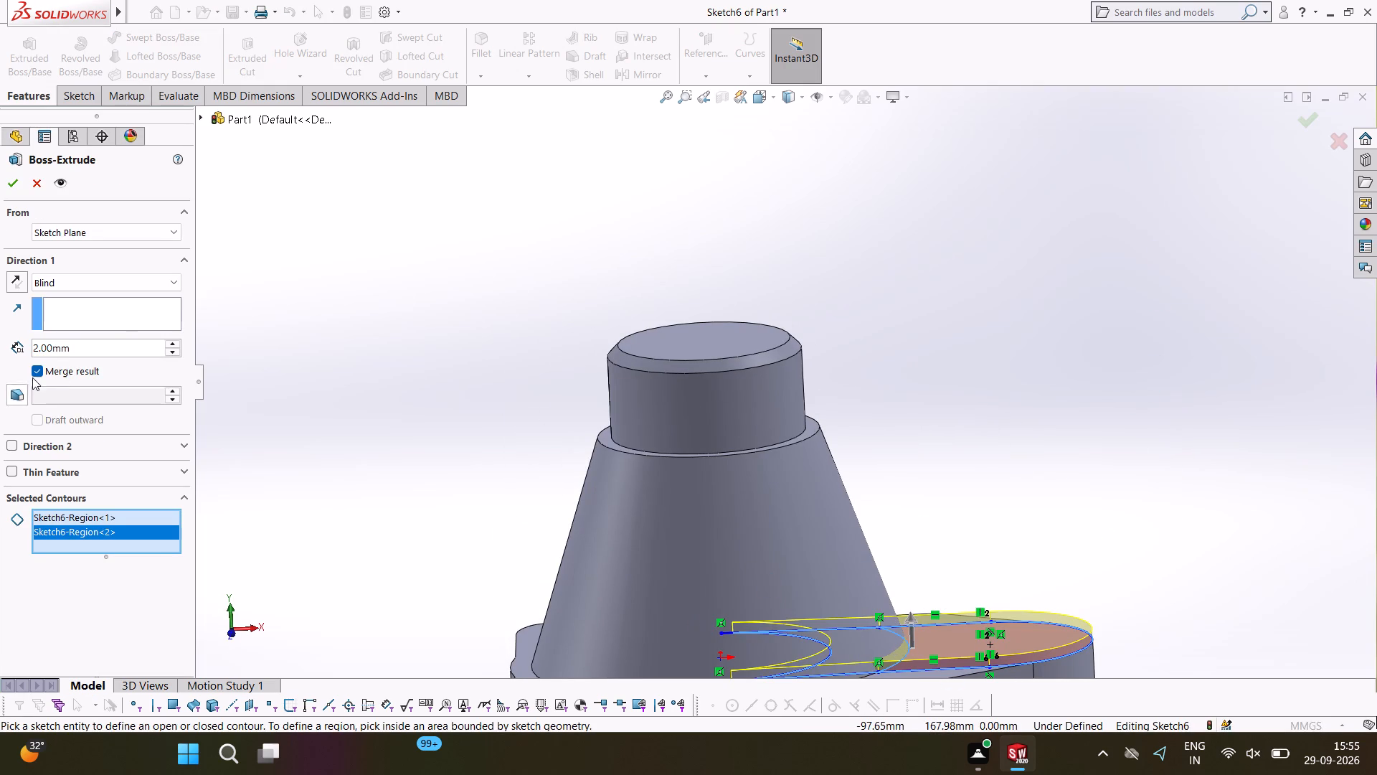
{"action": "left_click", "coordinate": [166, 339]}
{"action": "triple_click", "coordinate": [166, 339]}
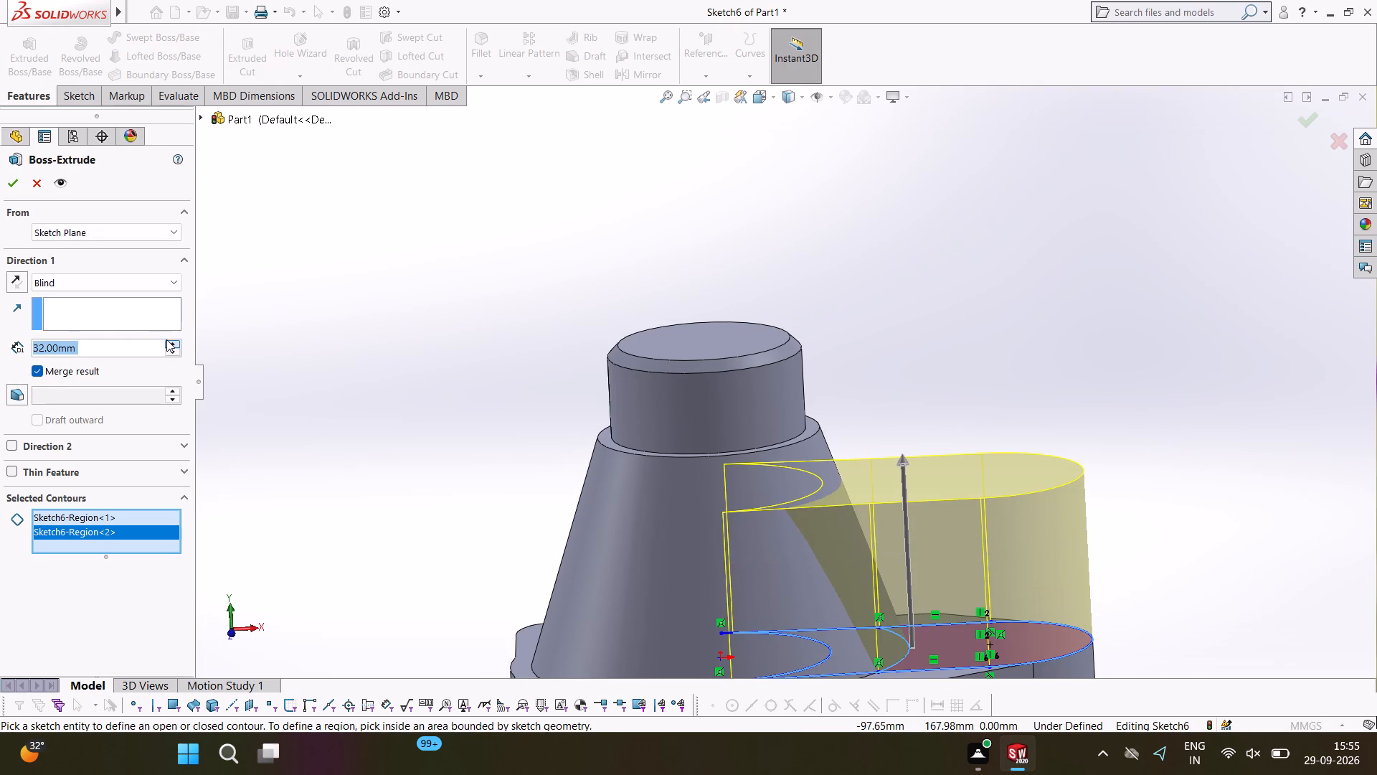
{"action": "left_click", "coordinate": [166, 337]}
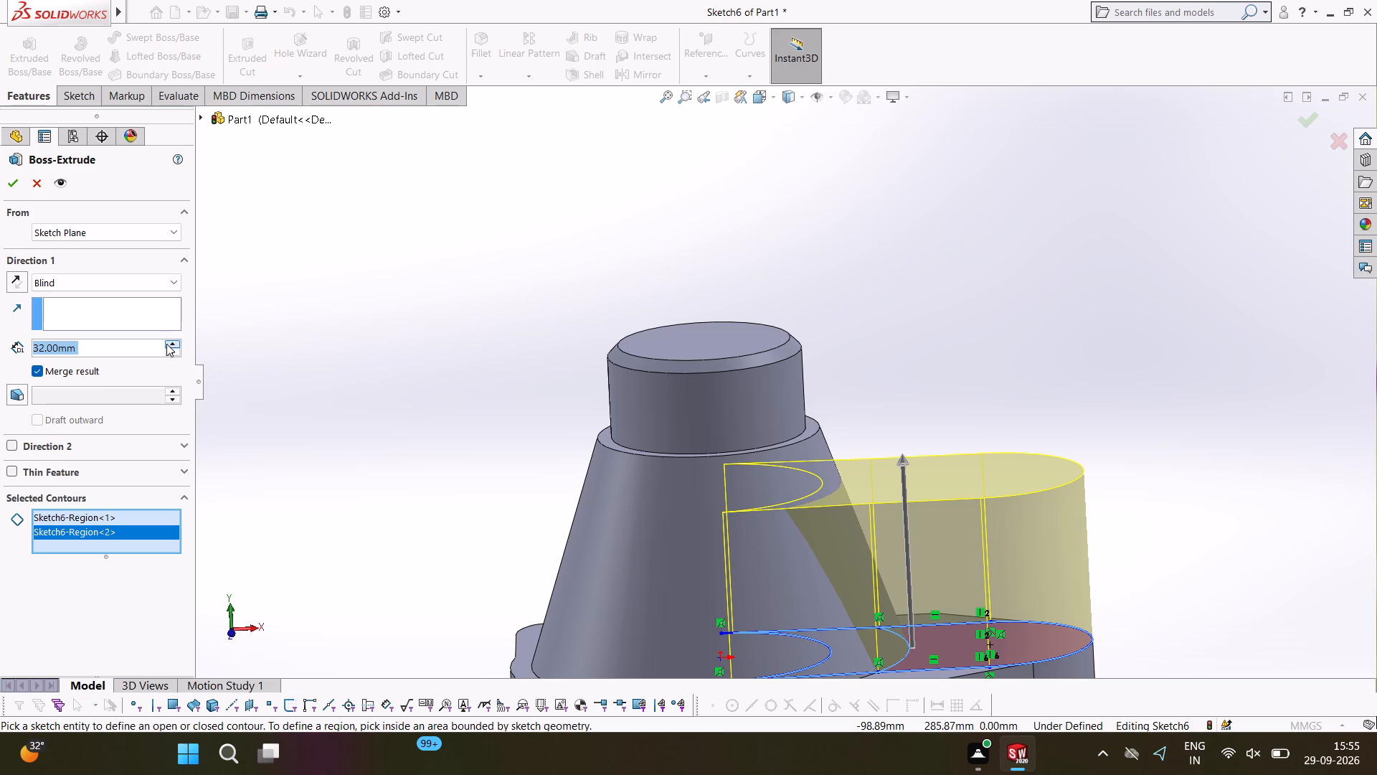
{"action": "left_click", "coordinate": [166, 344]}
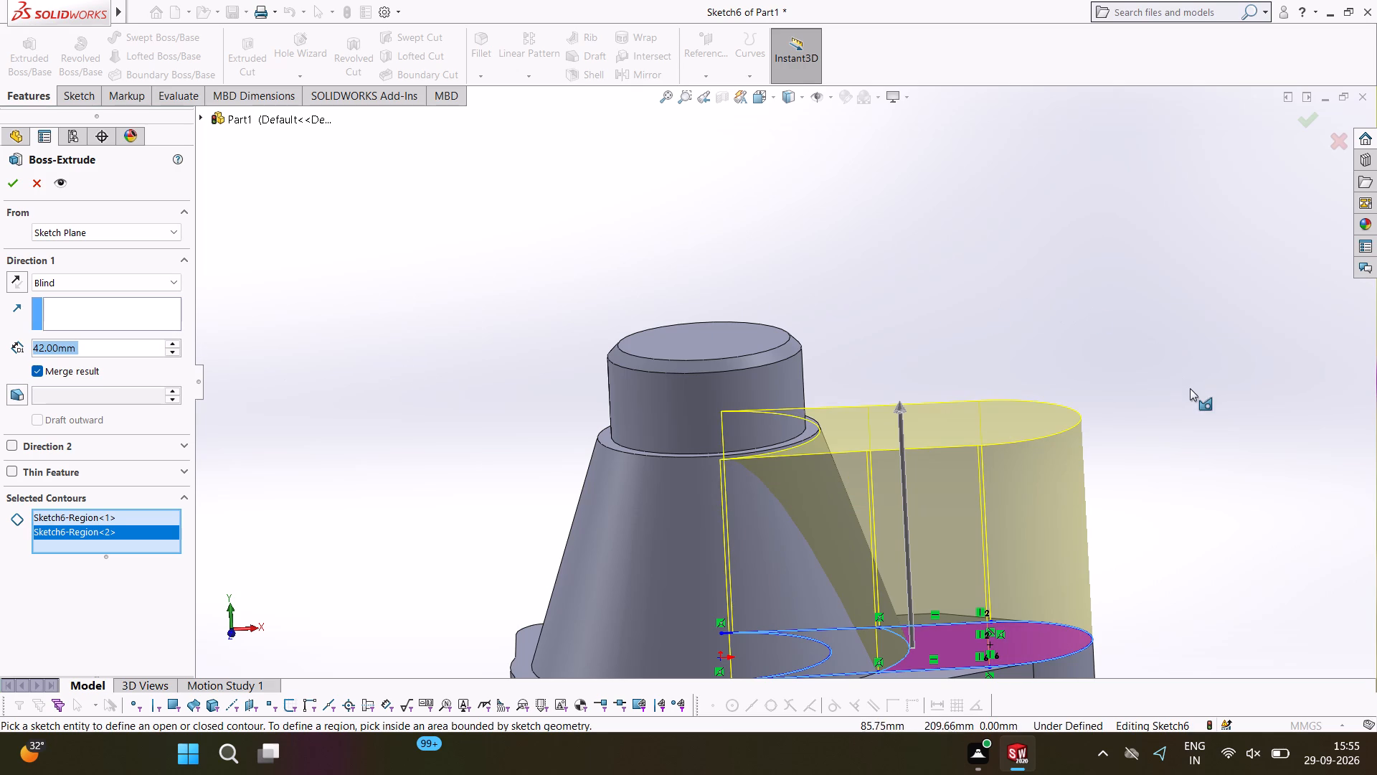
{"action": "middle_click_drag", "start_coordinate": [1190, 388], "coordinate": [1077, 441]}
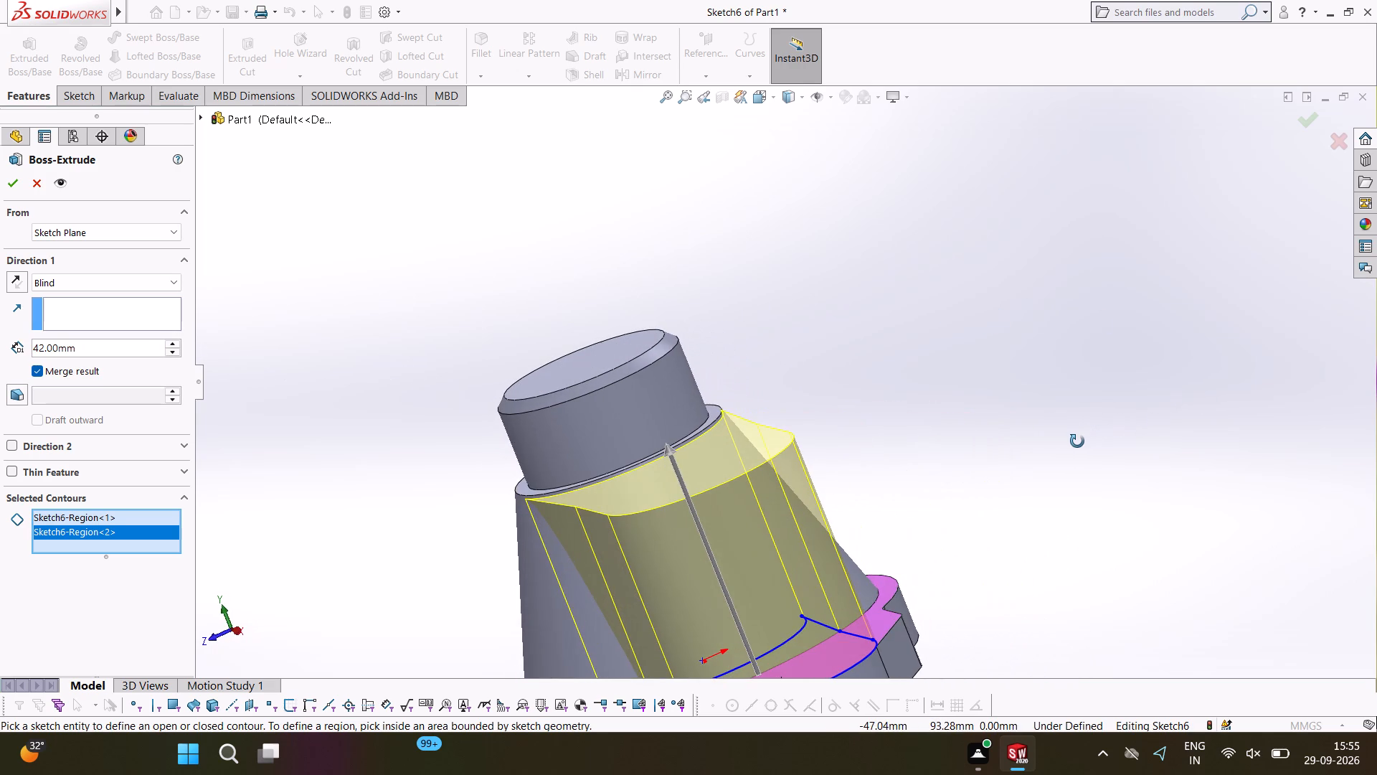
{"action": "middle_click_drag", "start_coordinate": [1077, 441], "coordinate": [1110, 406]}
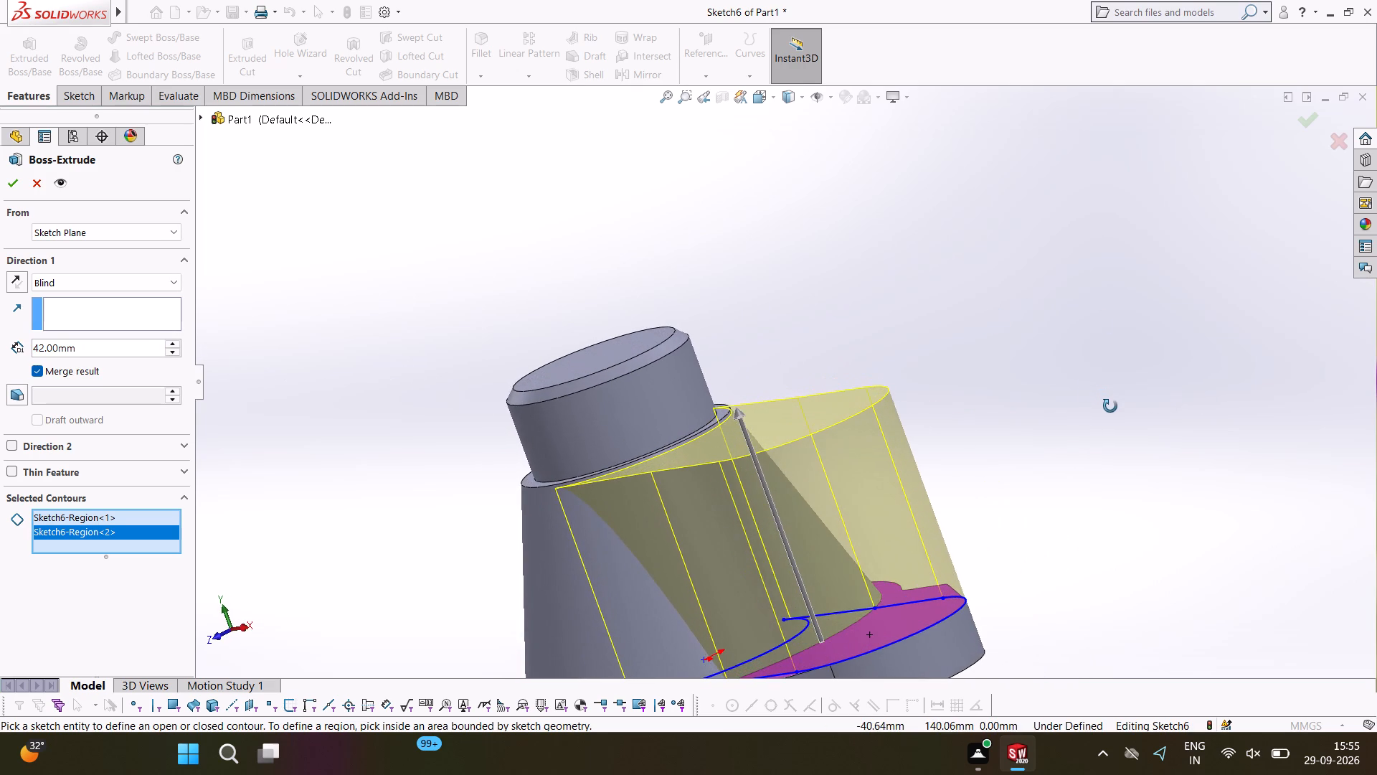
{"action": "middle_click_drag", "start_coordinate": [1110, 406], "coordinate": [1127, 357]}
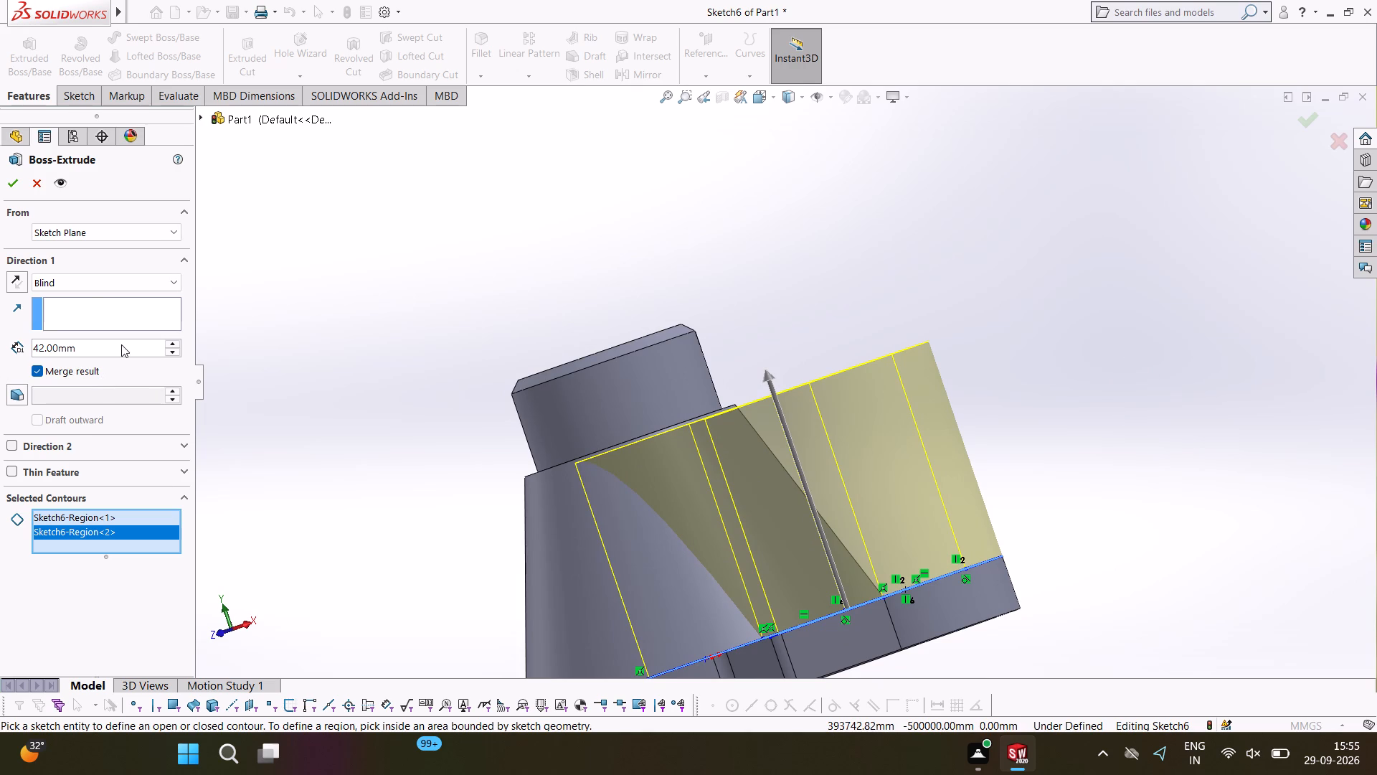
Set the extrusion depth to 60-17.3-10.25 mm, raise it by 10 mm to 42.45 mm, and complete the boss.
{"action": "double_click", "coordinate": [122, 344]}
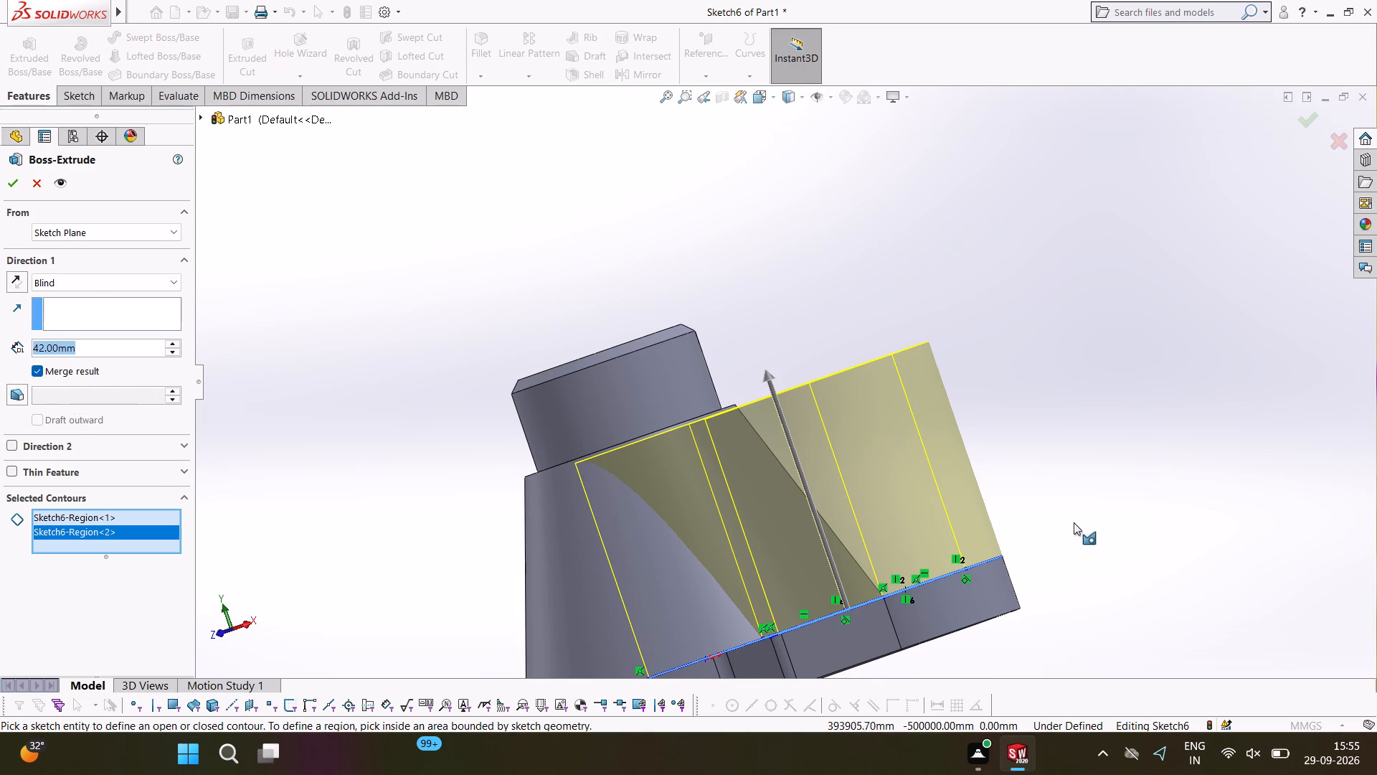
{"action": "middle_click_drag", "start_coordinate": [1074, 522], "coordinate": [1143, 510]}
{"action": "type", "text": "60-"}
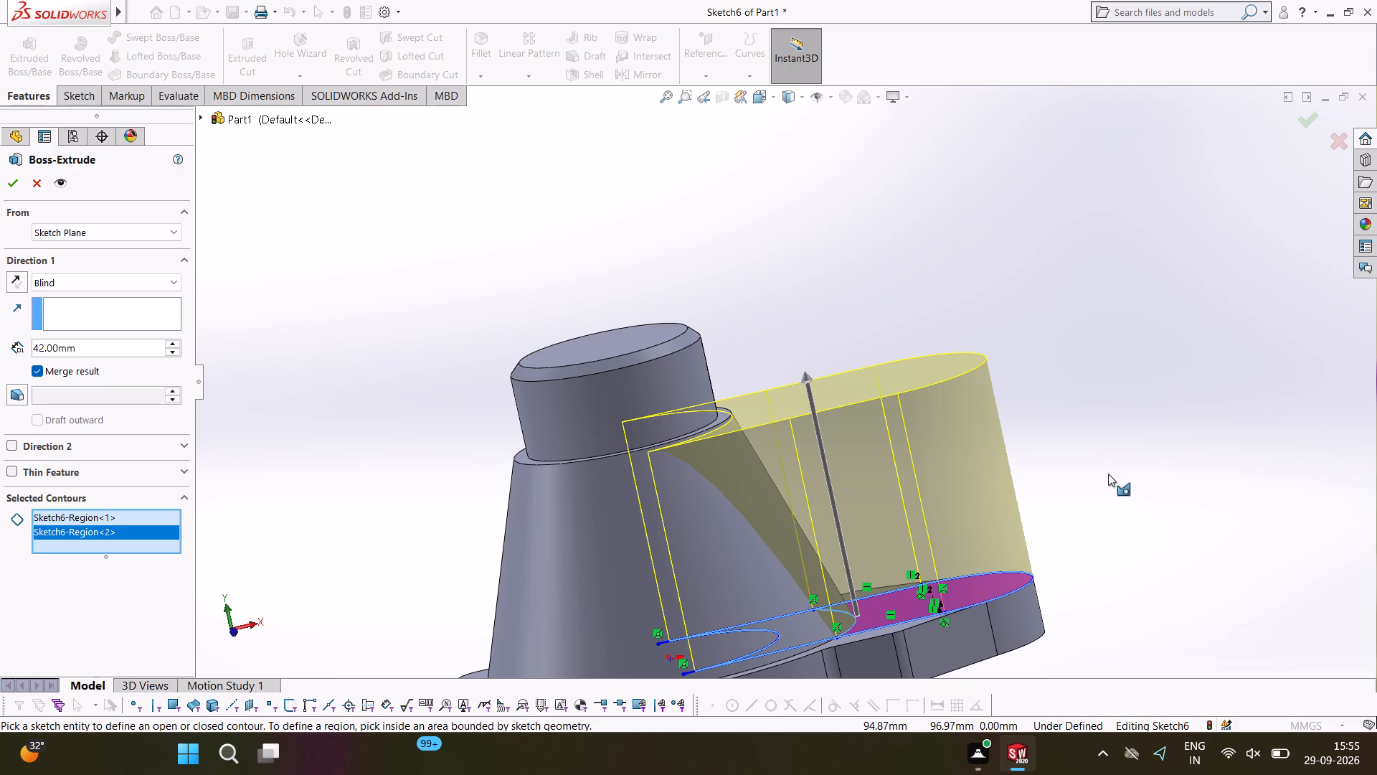
{"action": "double_click", "coordinate": [118, 354]}
{"action": "type", "text": "60-"}
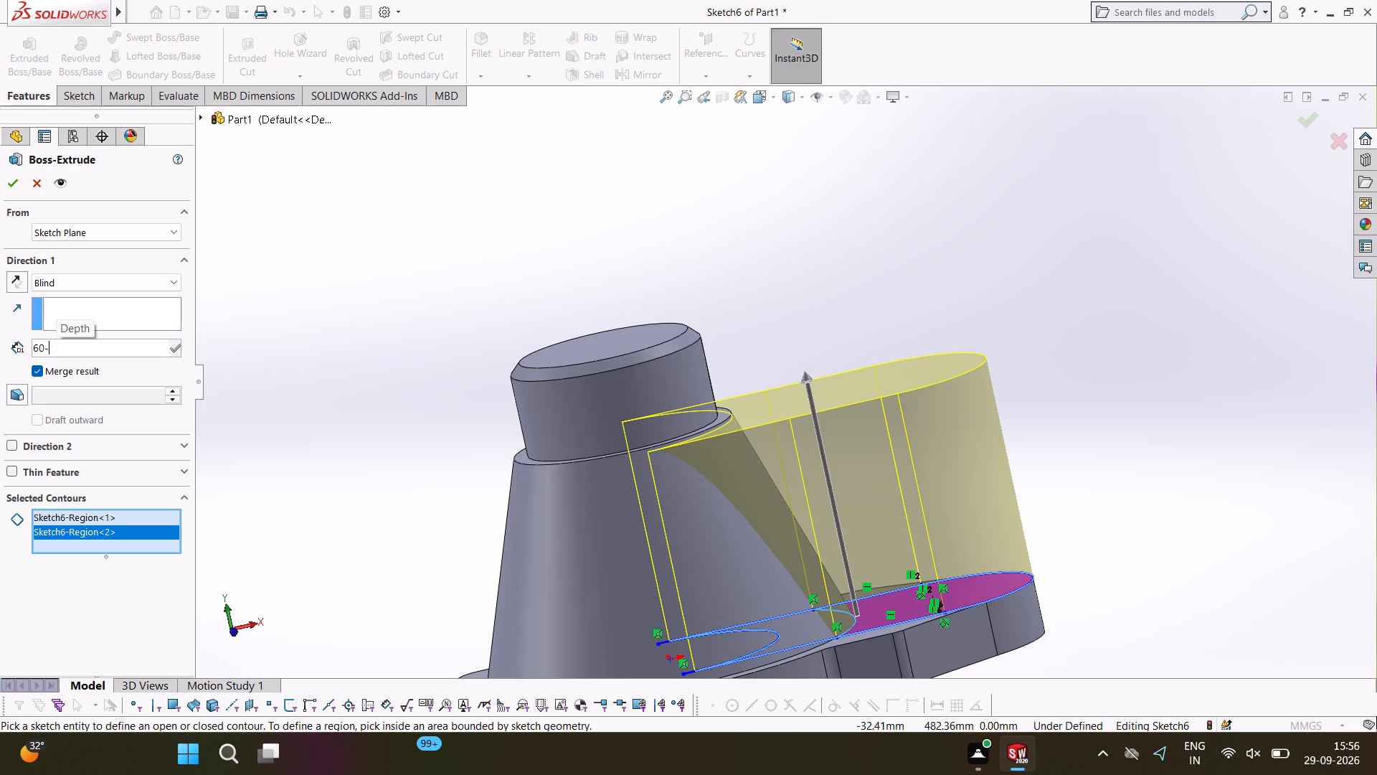
{"action": "type", "text": "17.3-"}
{"action": "type", "text": "10.25"}
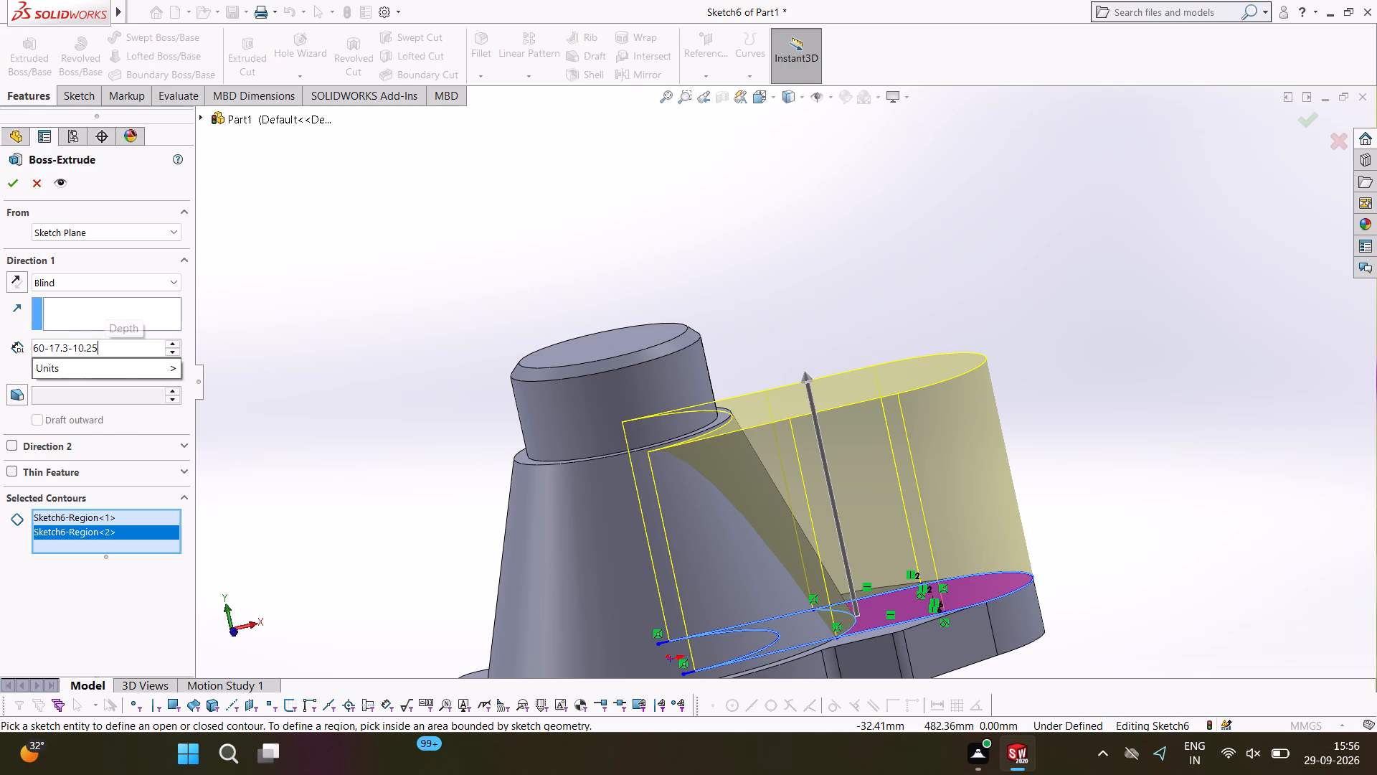
{"action": "key", "text": "Return"}
{"action": "middle_click_drag", "start_coordinate": [1258, 360], "coordinate": [1160, 386]}
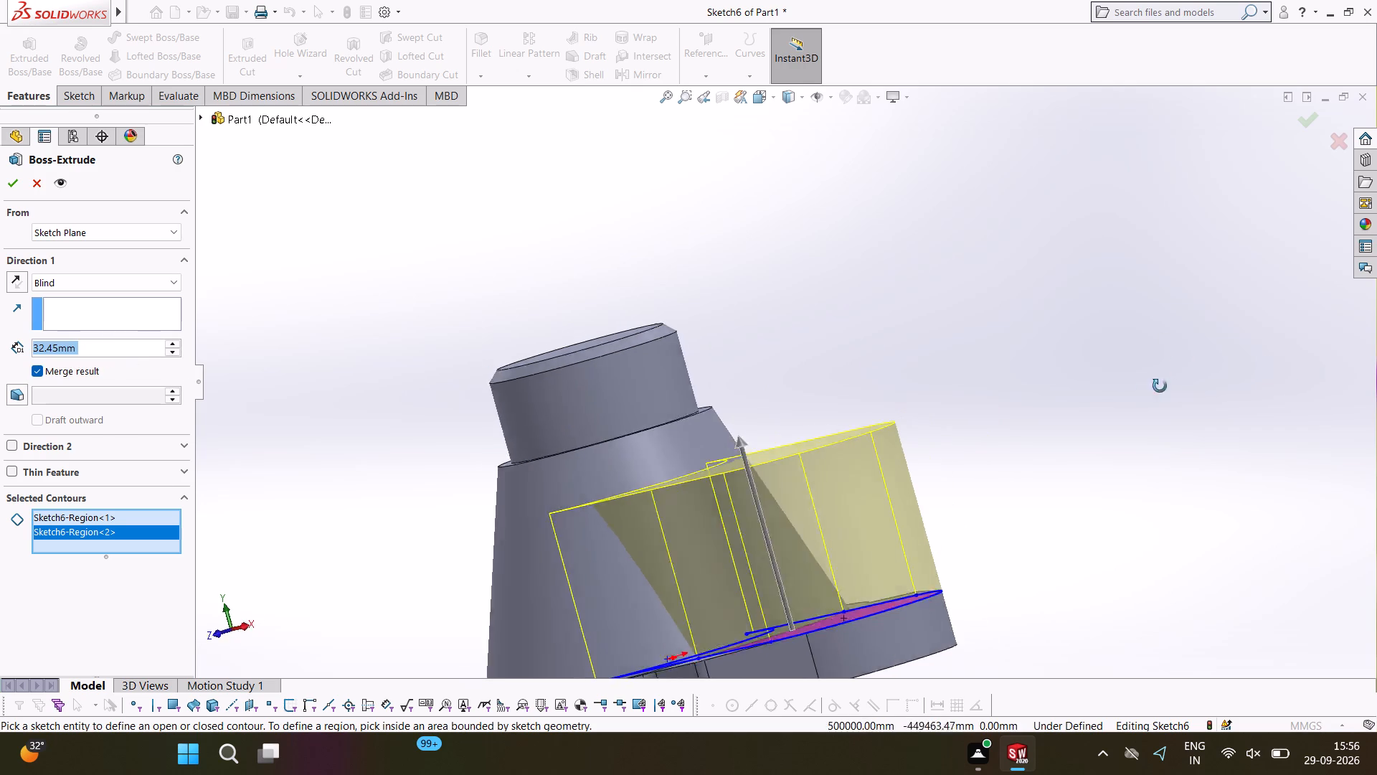
{"action": "middle_click_drag", "start_coordinate": [1160, 386], "coordinate": [1150, 469]}
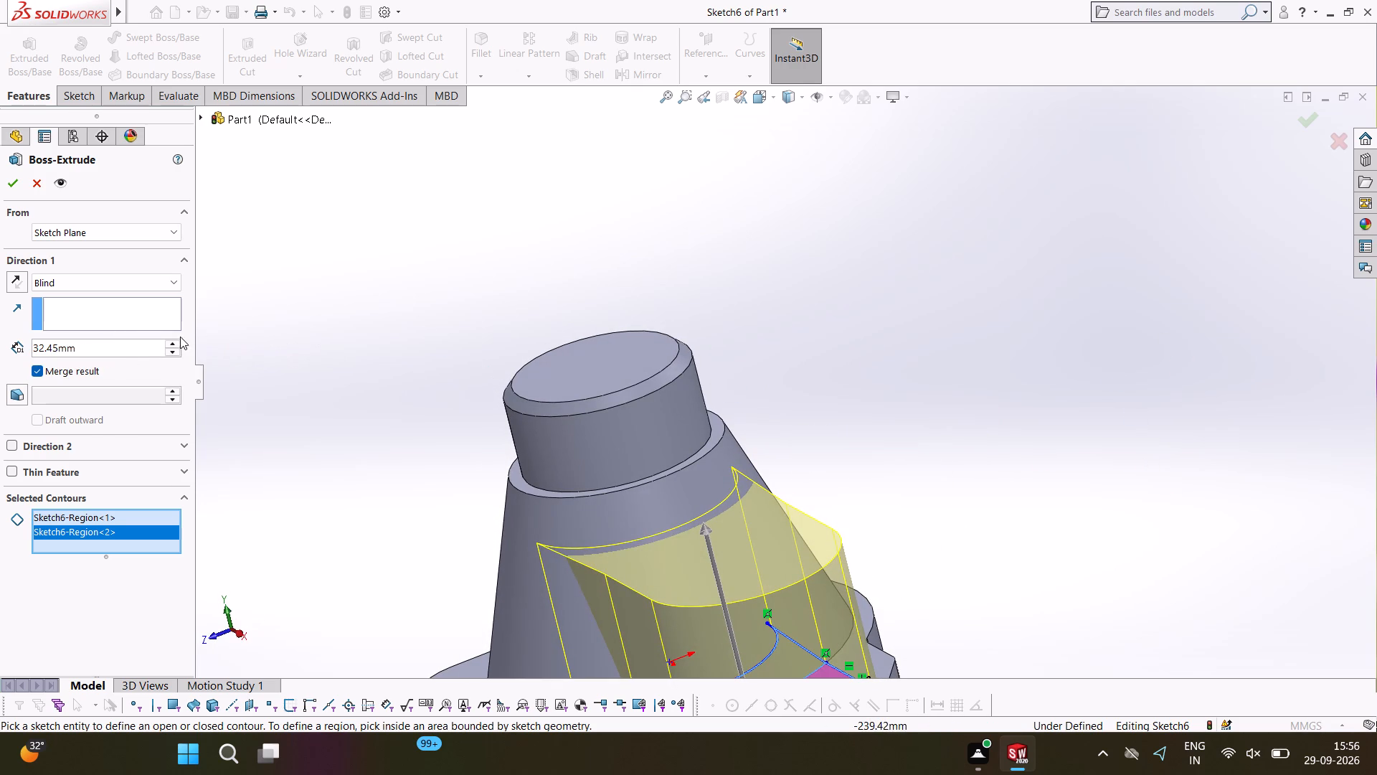
{"action": "left_click", "coordinate": [174, 342]}
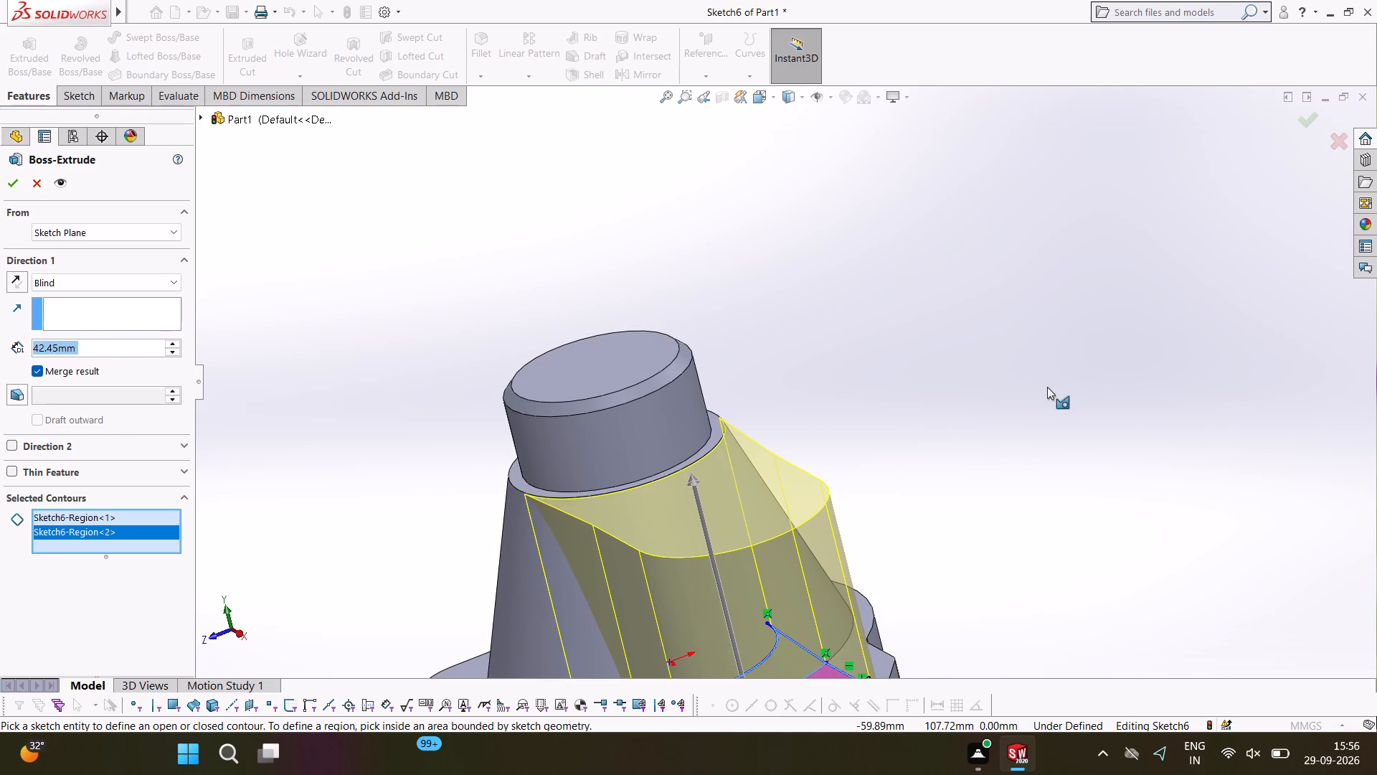
{"action": "middle_click_drag", "start_coordinate": [1047, 387], "coordinate": [1137, 349]}
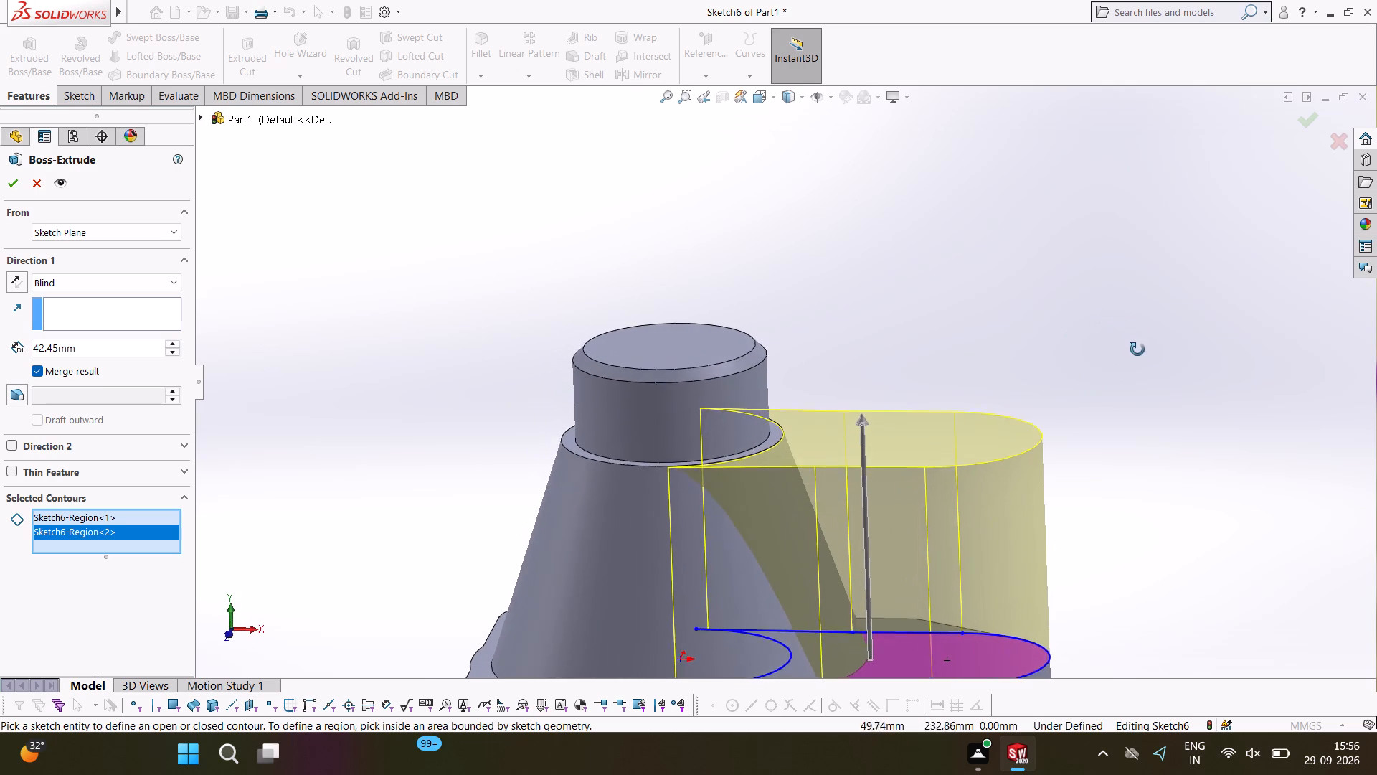
{"action": "middle_click_drag", "start_coordinate": [1137, 349], "coordinate": [1137, 355]}
{"action": "left_click", "coordinate": [22, 182]}
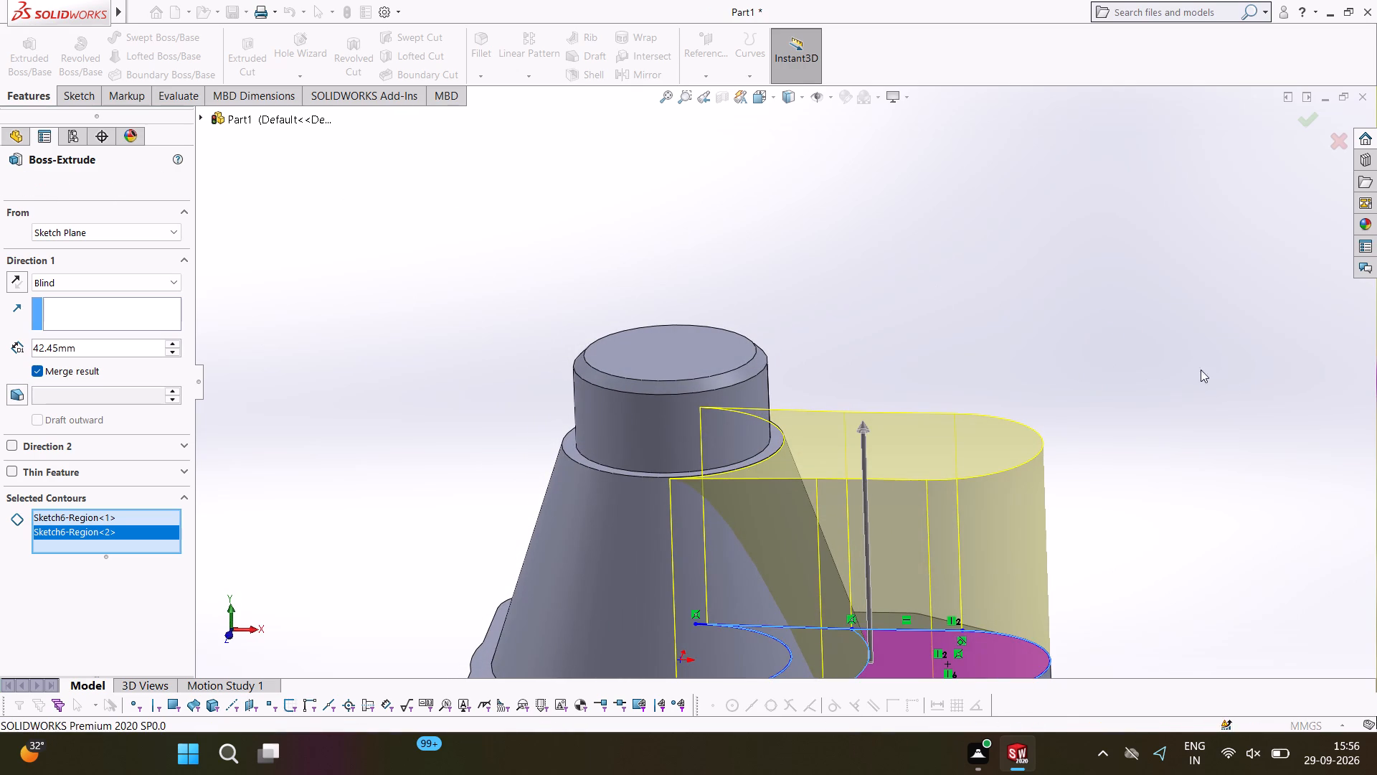
{"action": "left_click", "coordinate": [1228, 391]}
{"action": "middle_click_drag", "start_coordinate": [1159, 441], "coordinate": [1083, 624]}
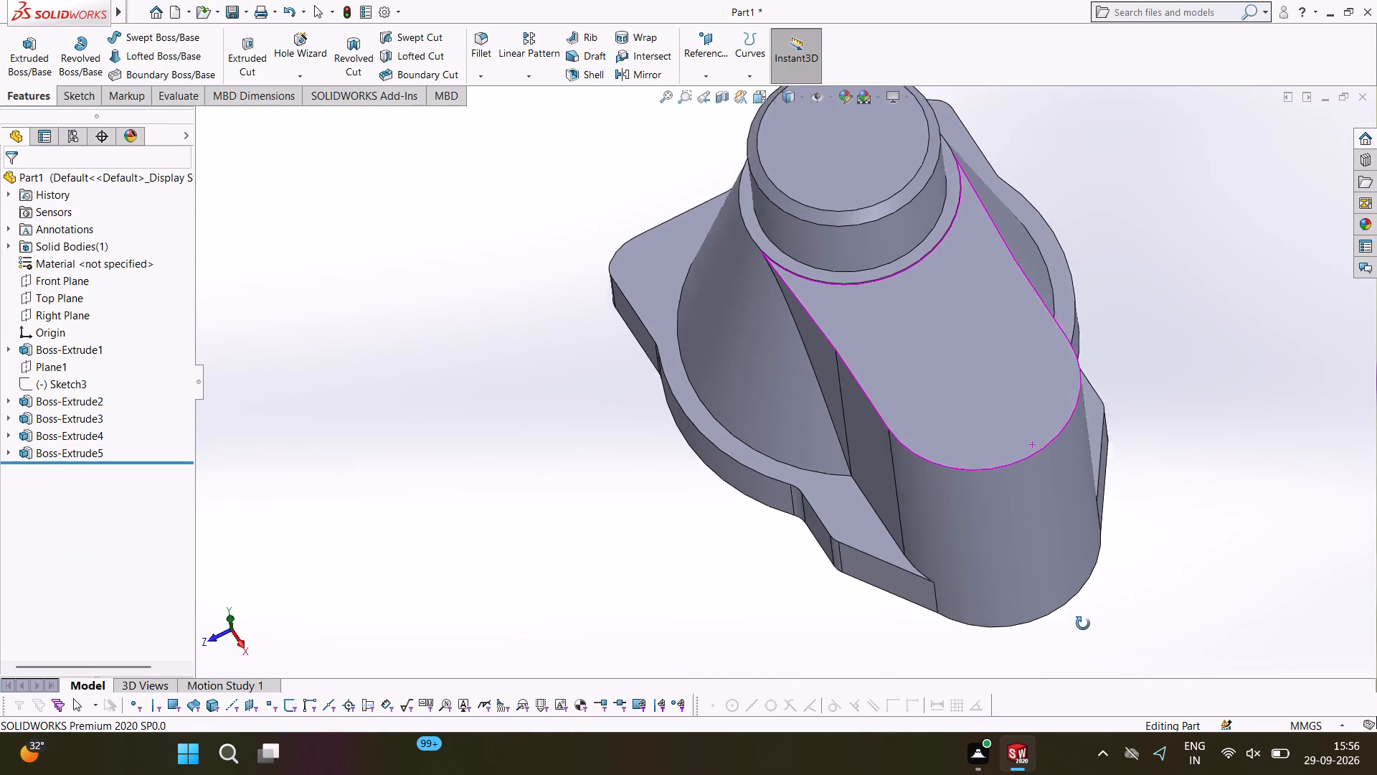
{"action": "middle_click_drag", "start_coordinate": [1083, 624], "coordinate": [1090, 637]}
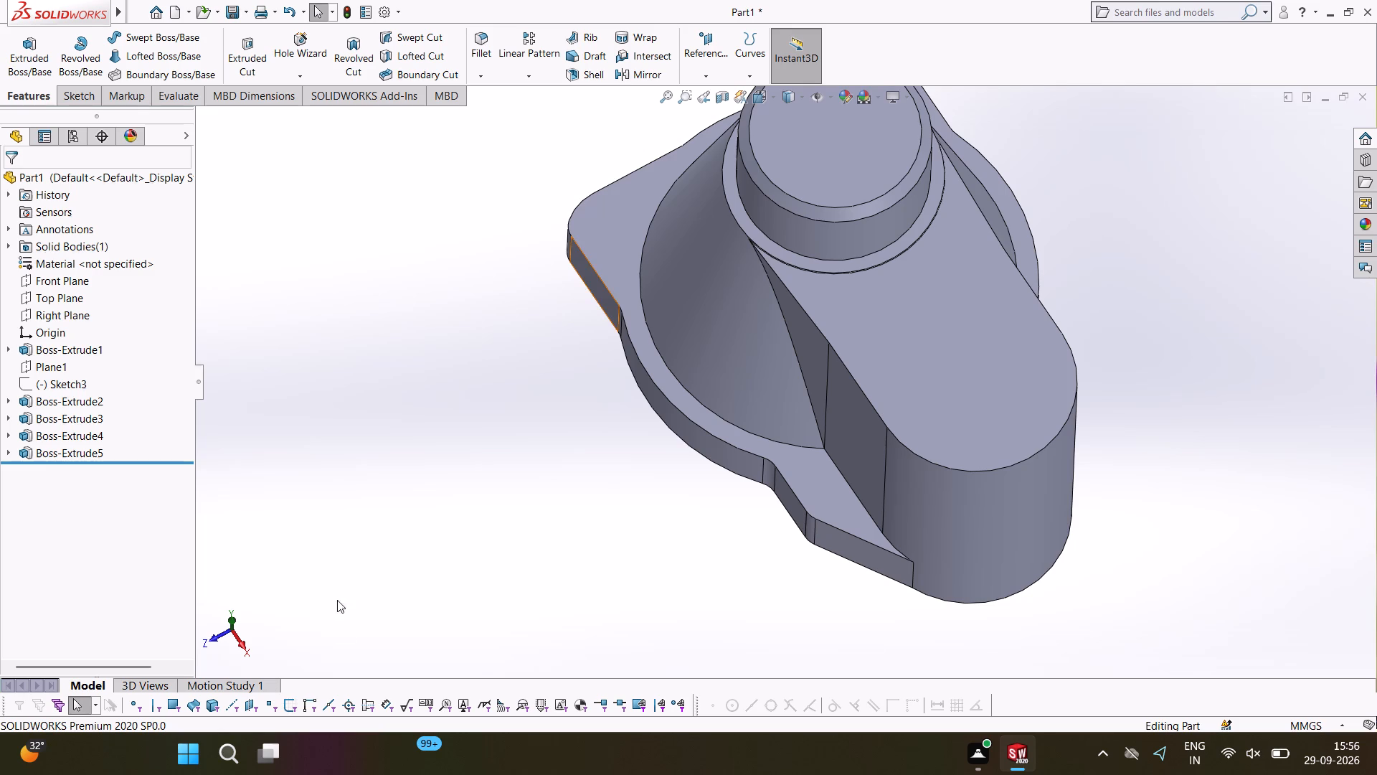
Start an extruded cut on the round-ended boss's top face and sketch a circle of about 17.9 mm radius centred on its rounded end.
{"action": "left_click", "coordinate": [252, 42]}
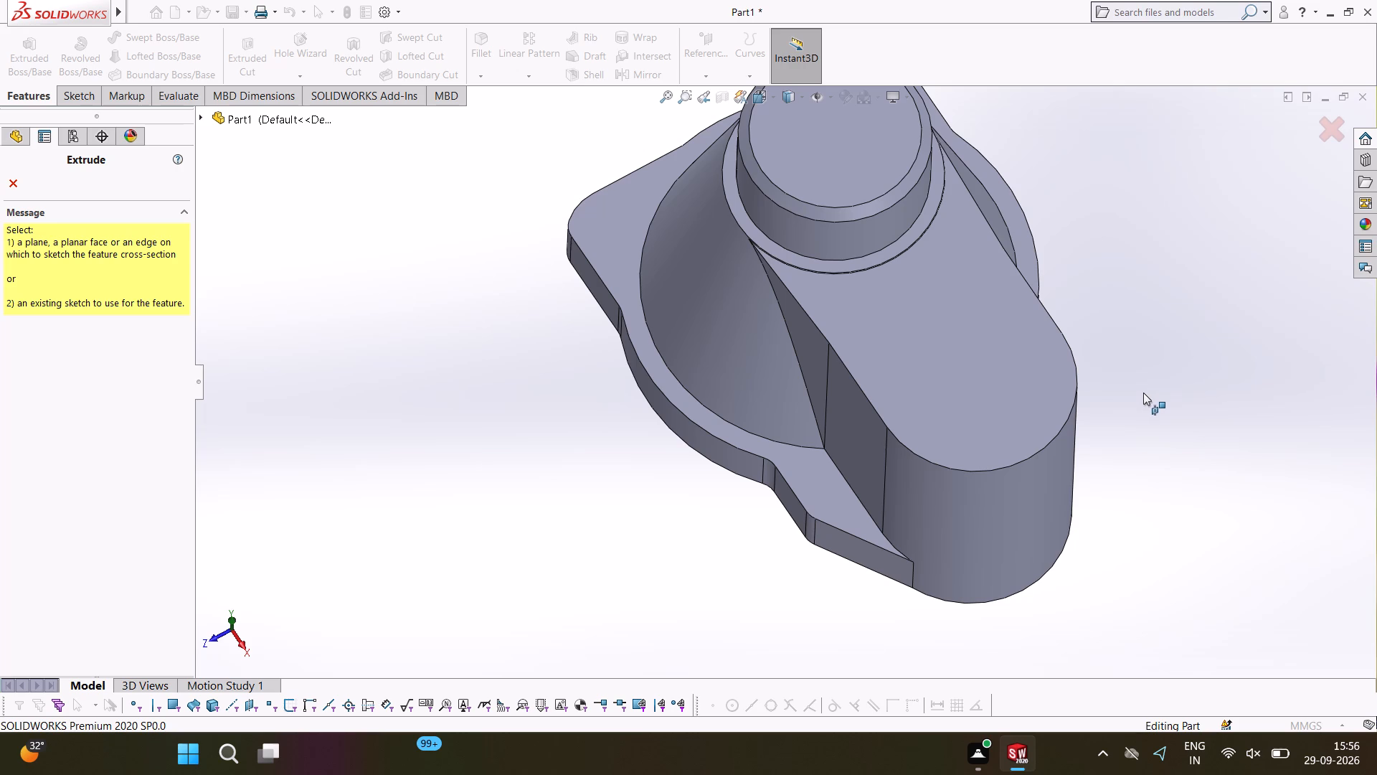
{"action": "left_click", "coordinate": [988, 421]}
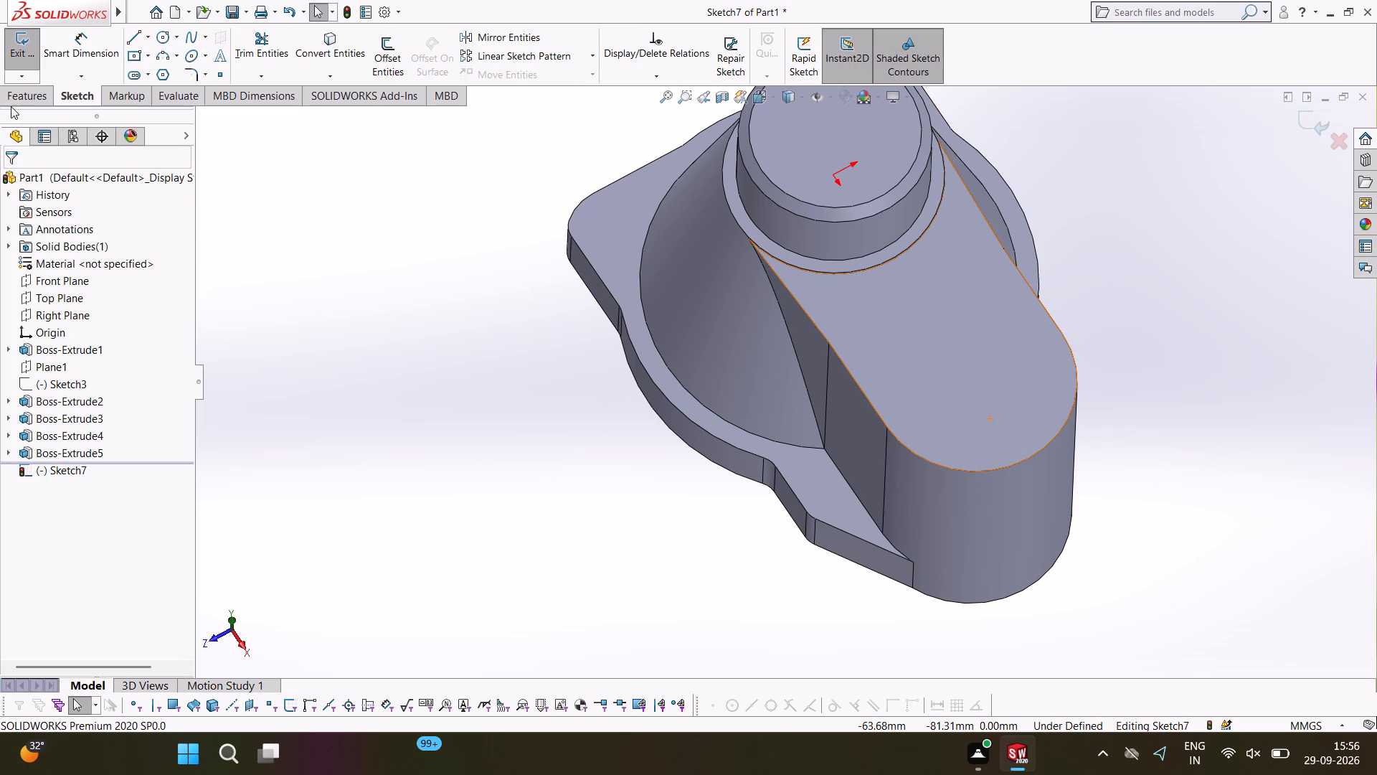
{"action": "left_click", "coordinate": [32, 96]}
{"action": "left_click", "coordinate": [77, 96]}
{"action": "left_click", "coordinate": [157, 39]}
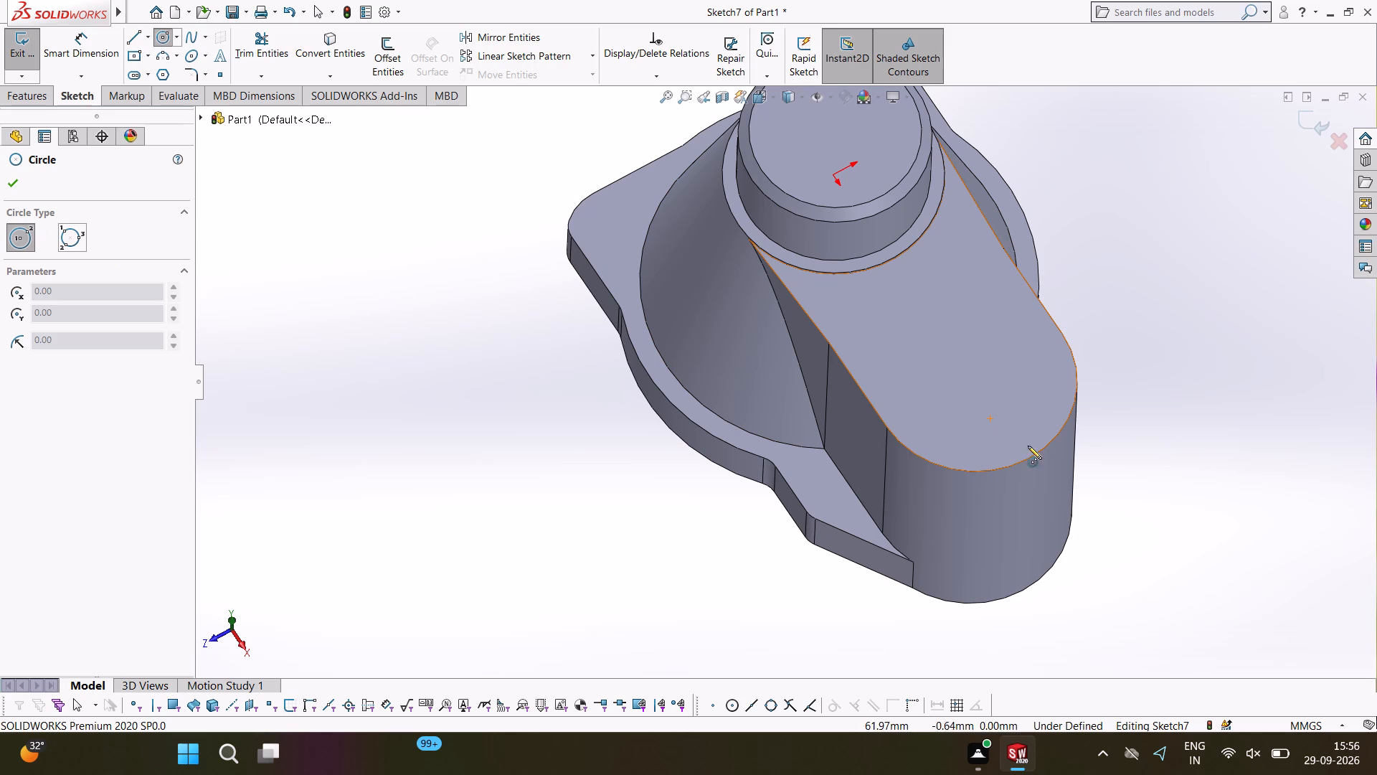
{"action": "left_click", "coordinate": [973, 380]}
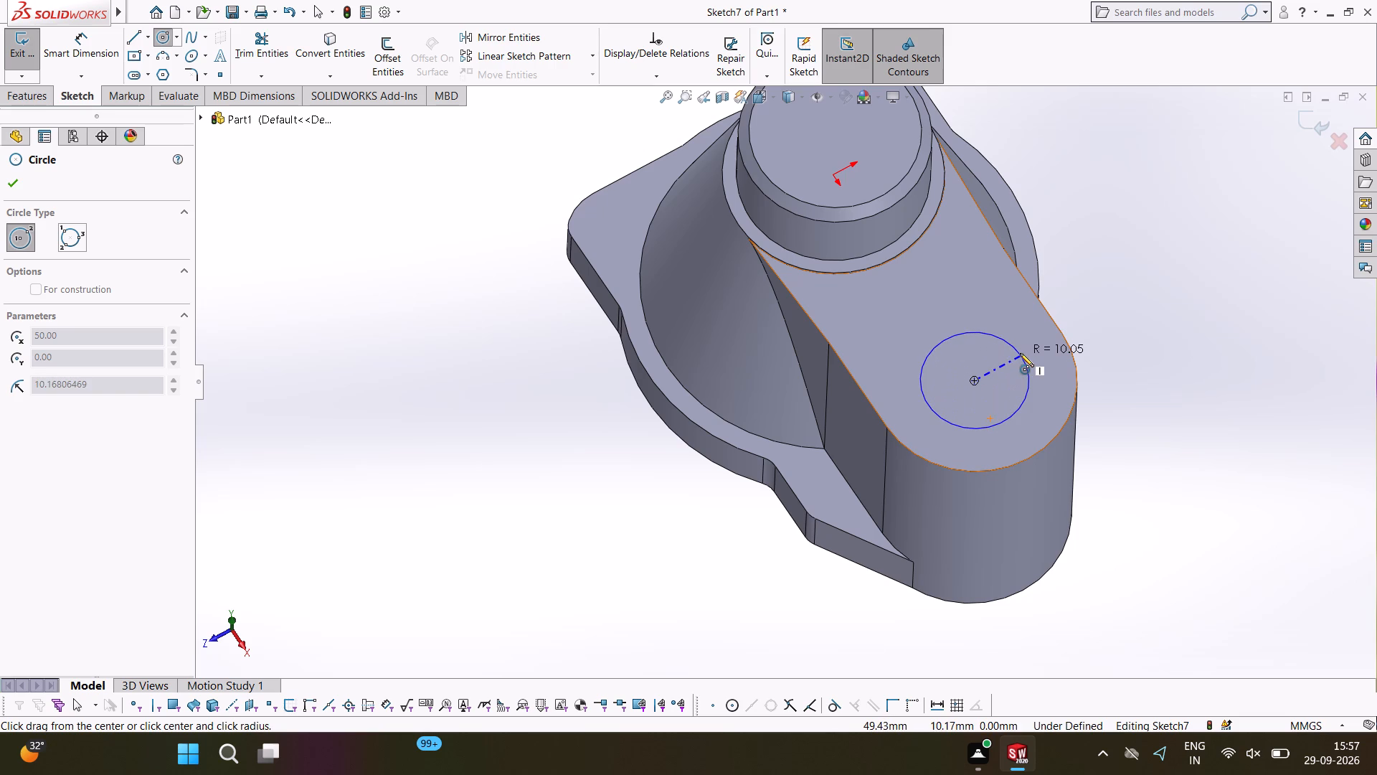
{"action": "left_click", "coordinate": [1053, 331]}
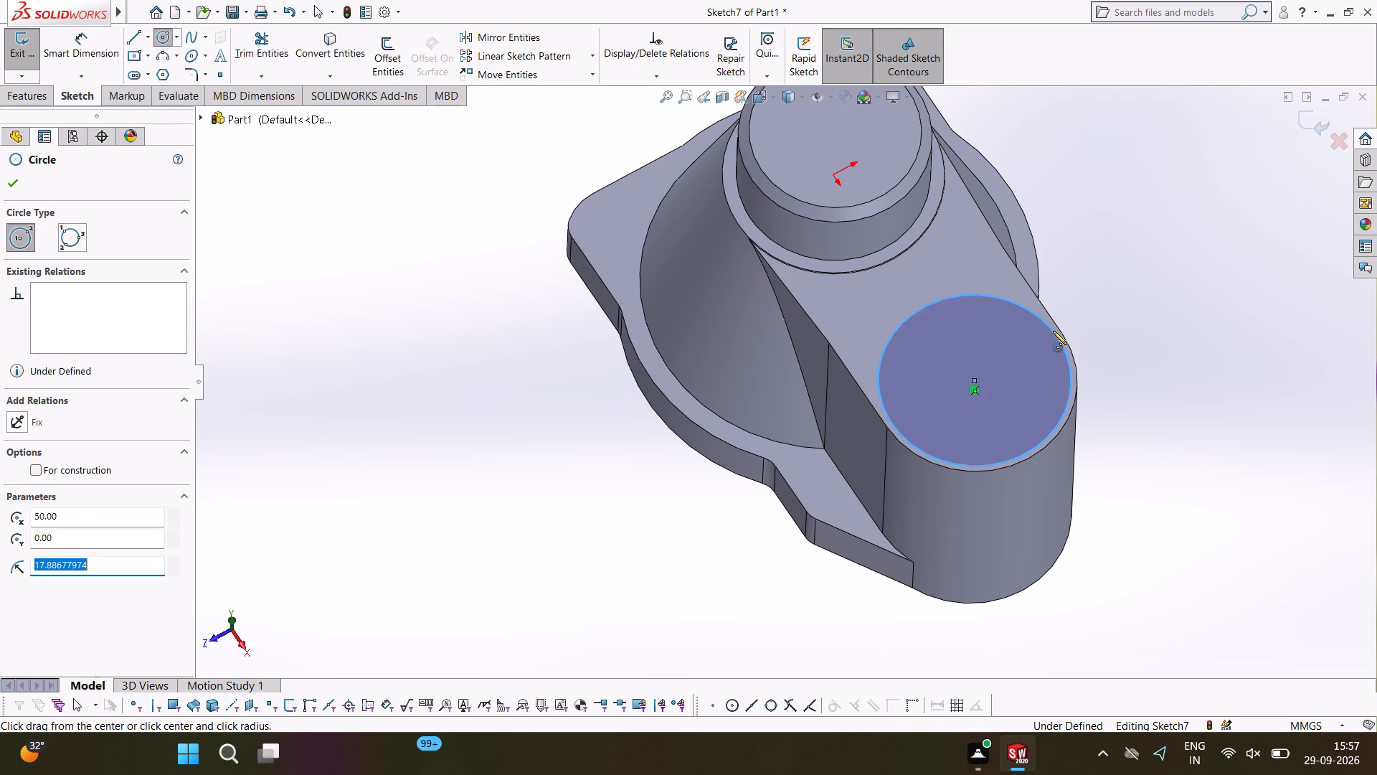
Set the circle's radius to 42/2, giving 21 mm, and leave the Circle tool without adding another circle.
{"action": "type", "text": "38/"}
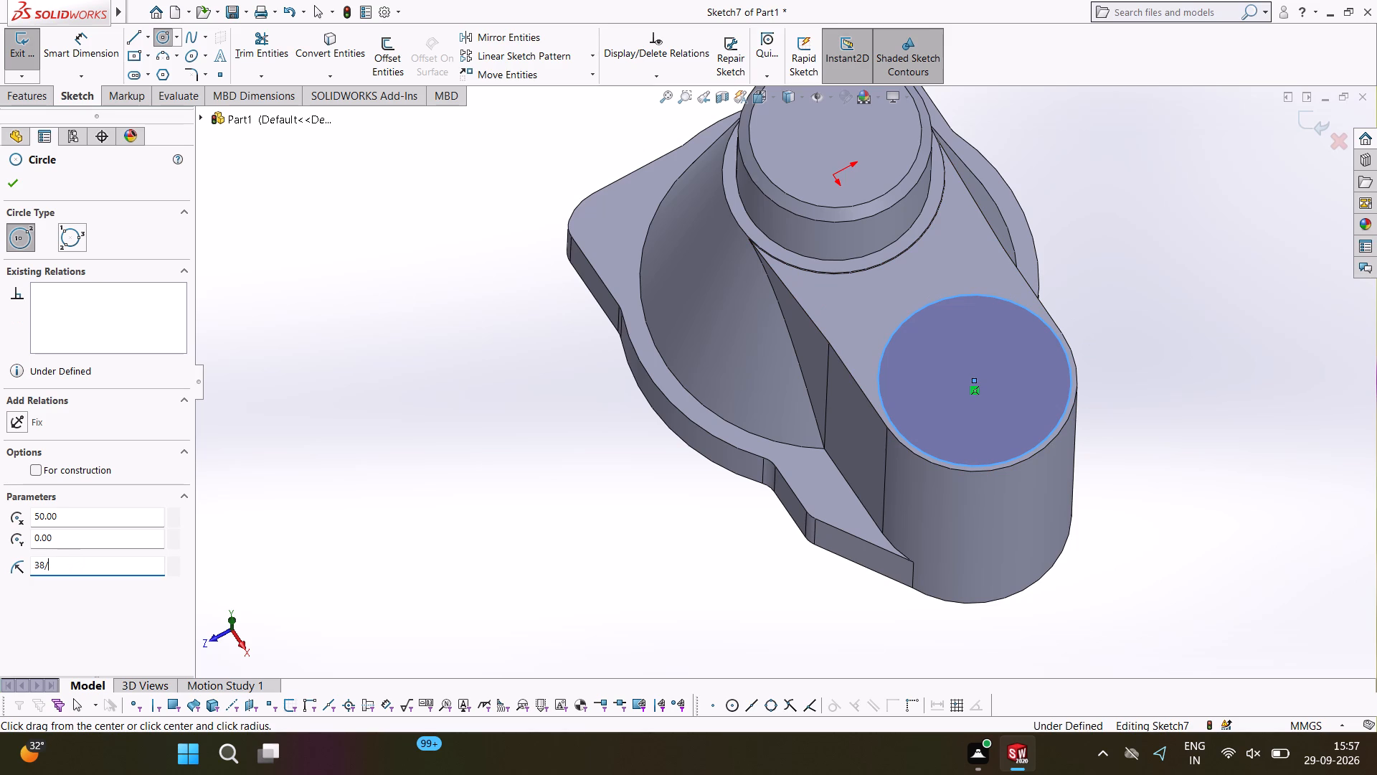
{"action": "key", "text": "BackSpace"}
{"action": "key", "text": "BackSpace"}
{"action": "type", "text": "42/2"}
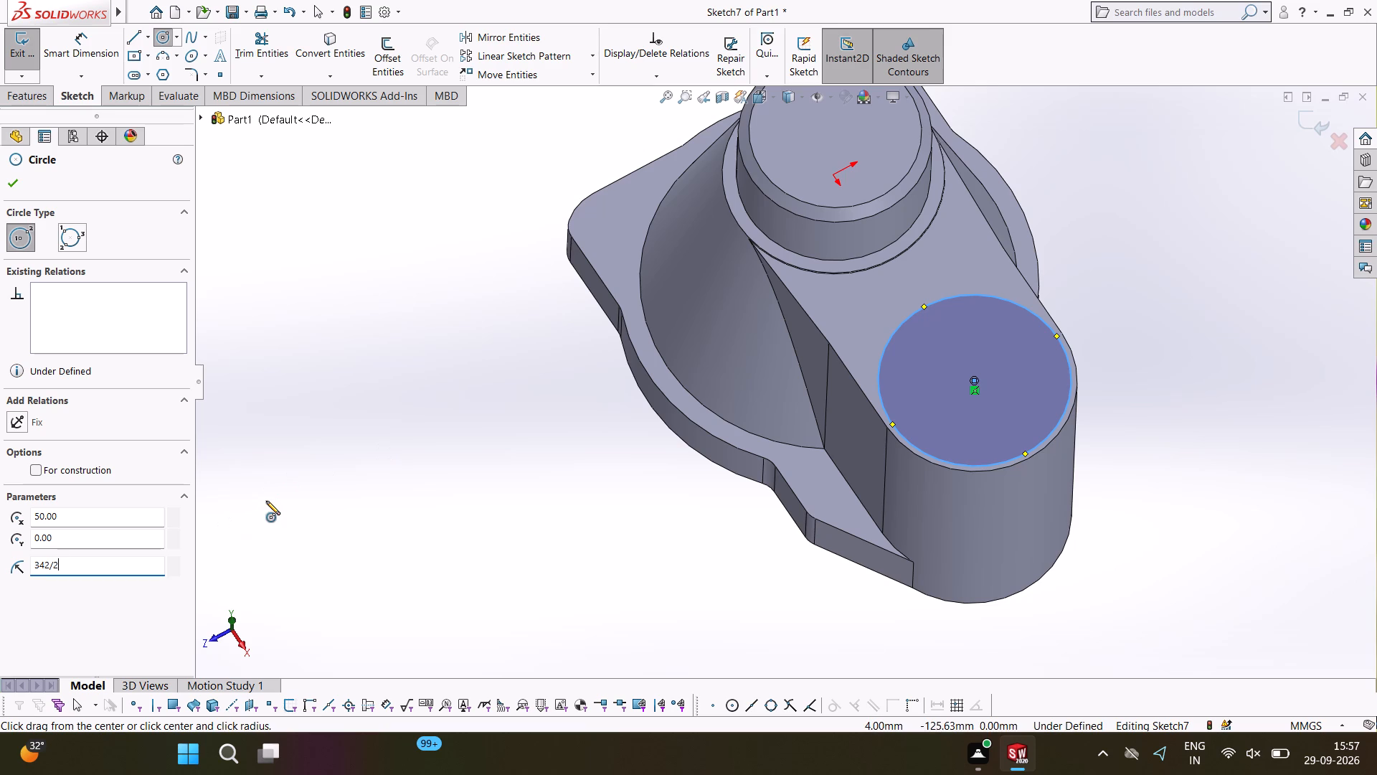
{"action": "key", "text": "BackSpace"}
{"action": "key", "text": "BackSpace"}
{"action": "key", "text": "BackSpace"}
{"action": "key", "text": "BackSpace"}
{"action": "key", "text": "BackSpace"}
{"action": "type", "text": "42"}
{"action": "type", "text": "/2"}
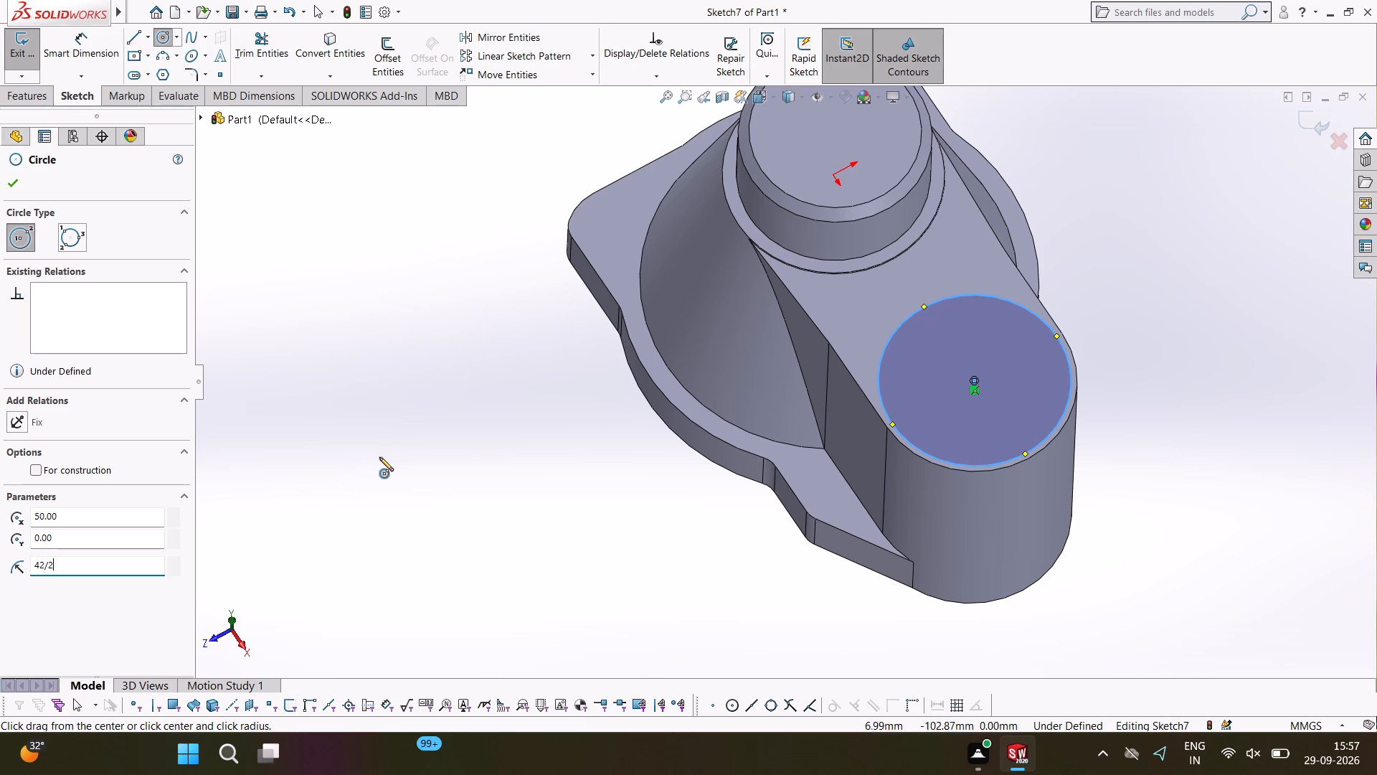
{"action": "left_click", "coordinate": [379, 457]}
{"action": "right_click", "coordinate": [311, 421]}
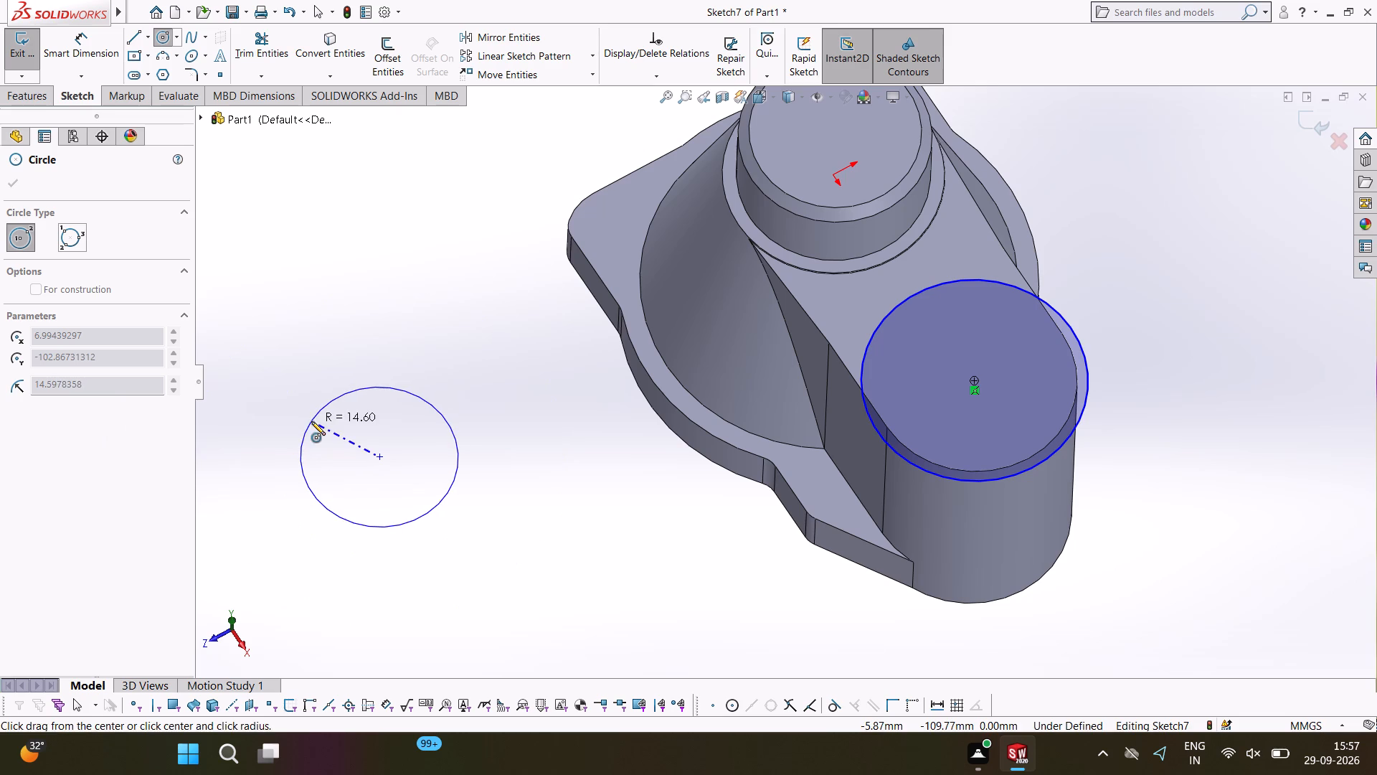
{"action": "left_click", "coordinate": [339, 429]}
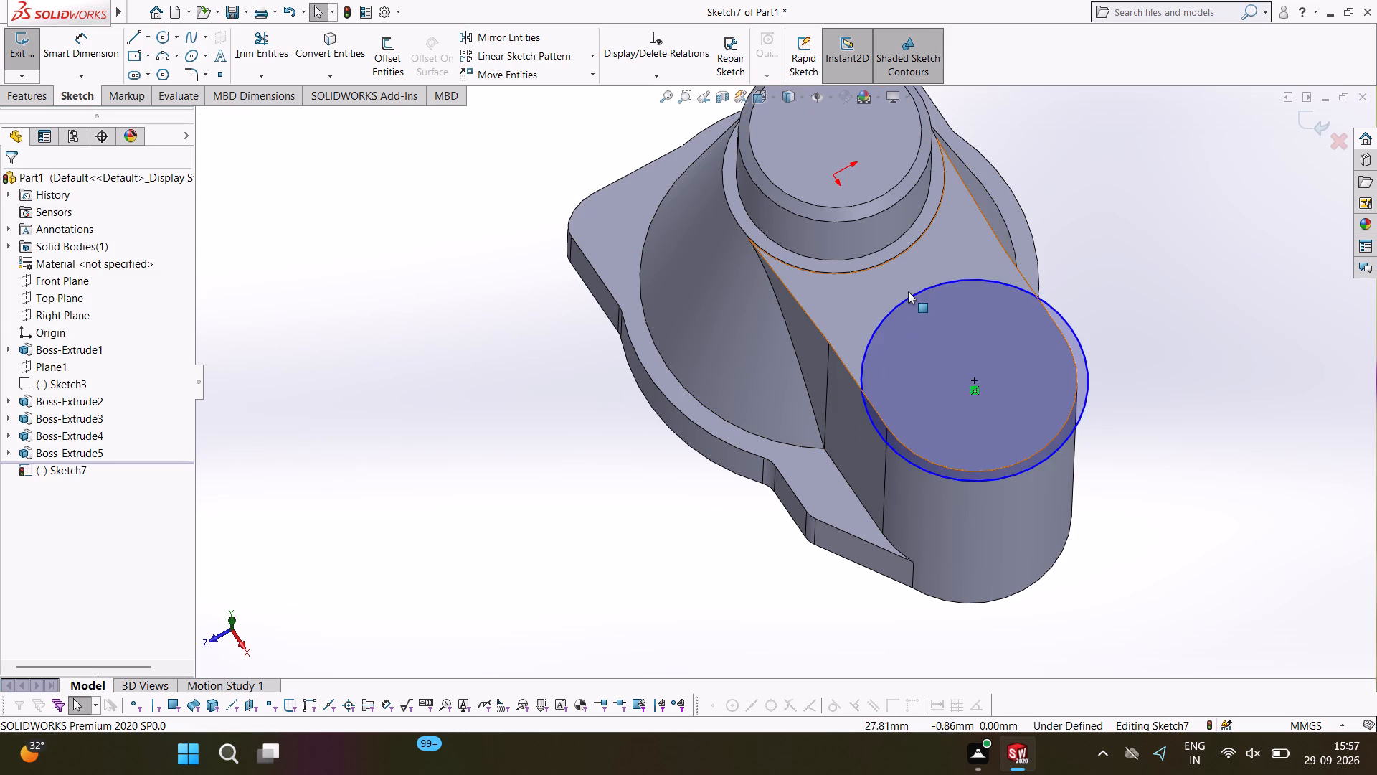
Re-enter the radius of the circle on the boss's top face as an expression beginning with 38-.
{"action": "left_click", "coordinate": [909, 299]}
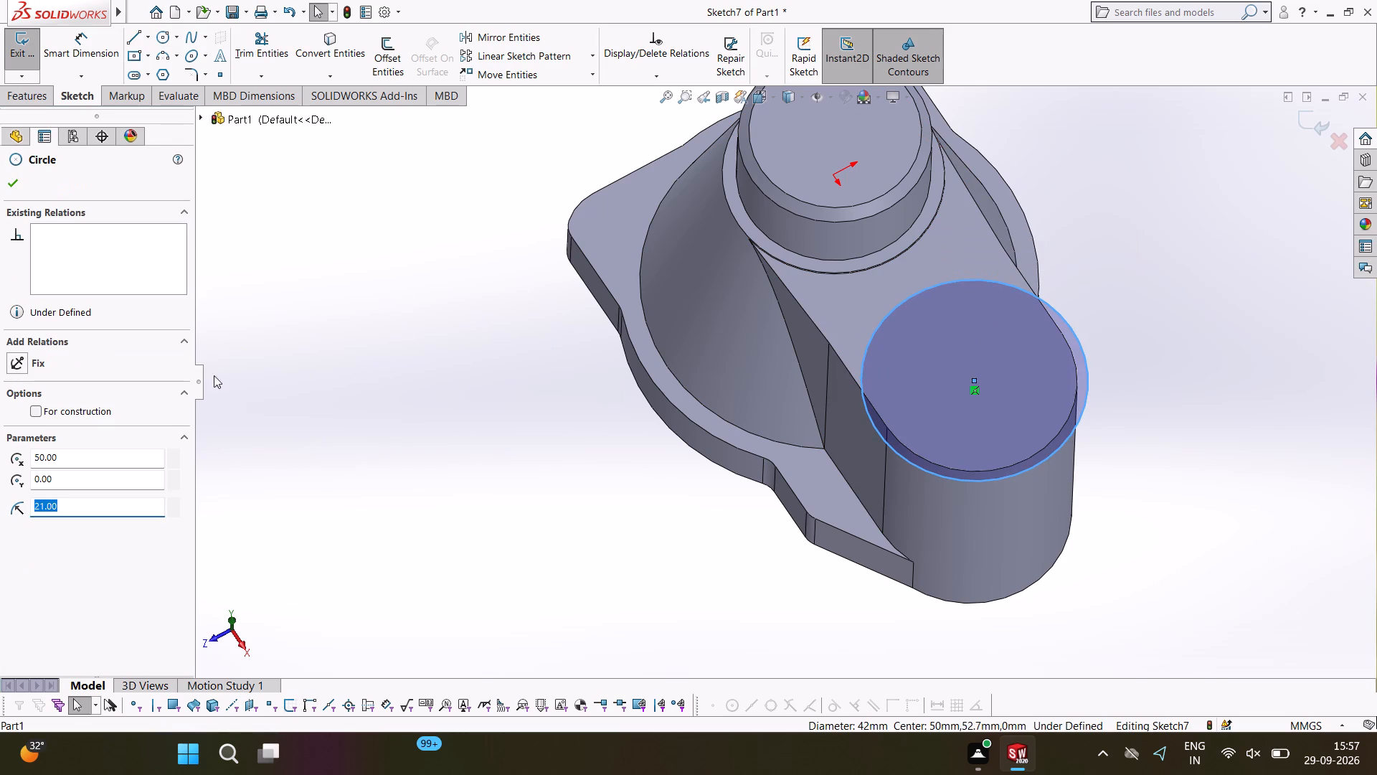
{"action": "middle_click_drag", "start_coordinate": [430, 469], "coordinate": [432, 568]}
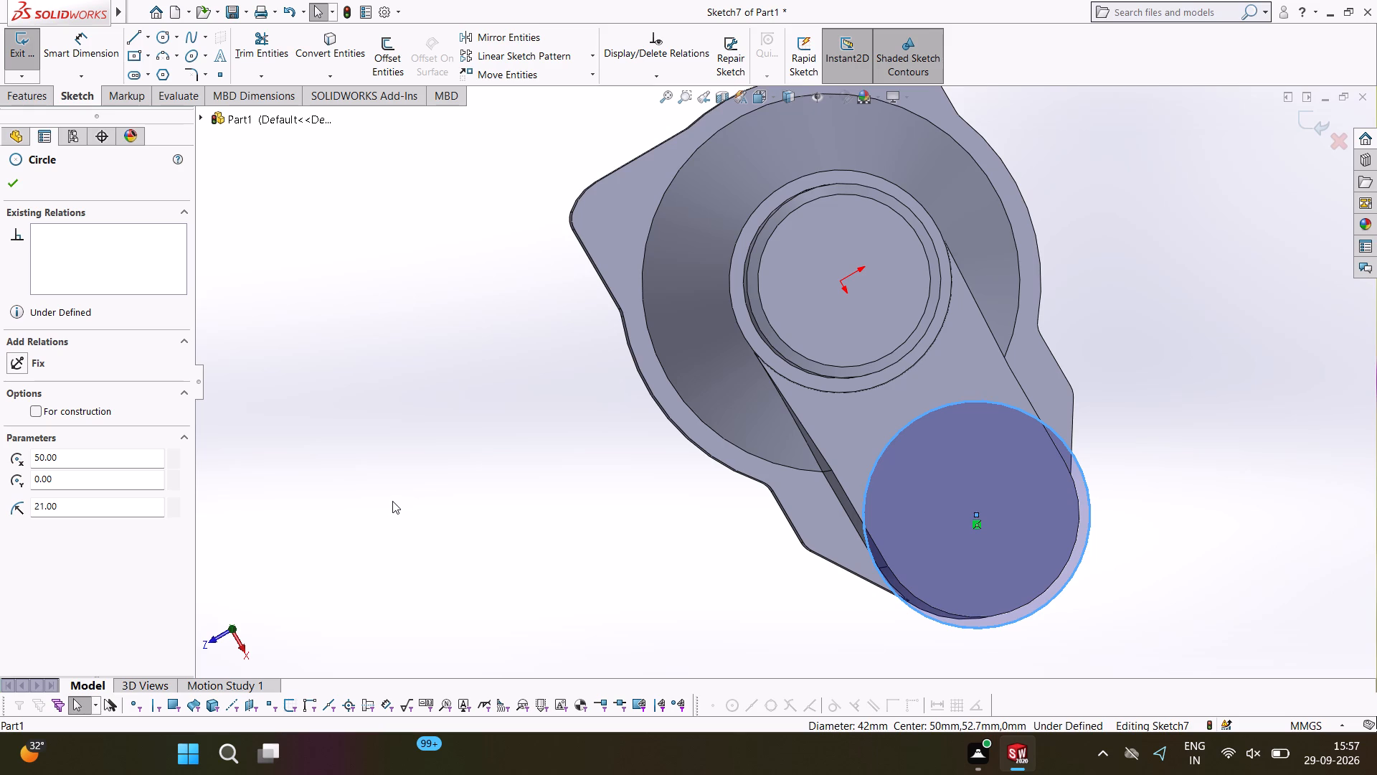
{"action": "double_click", "coordinate": [88, 509]}
{"action": "key", "text": "BackSpace"}
{"action": "type", "text": "38"}
{"action": "key", "text": "minus"}
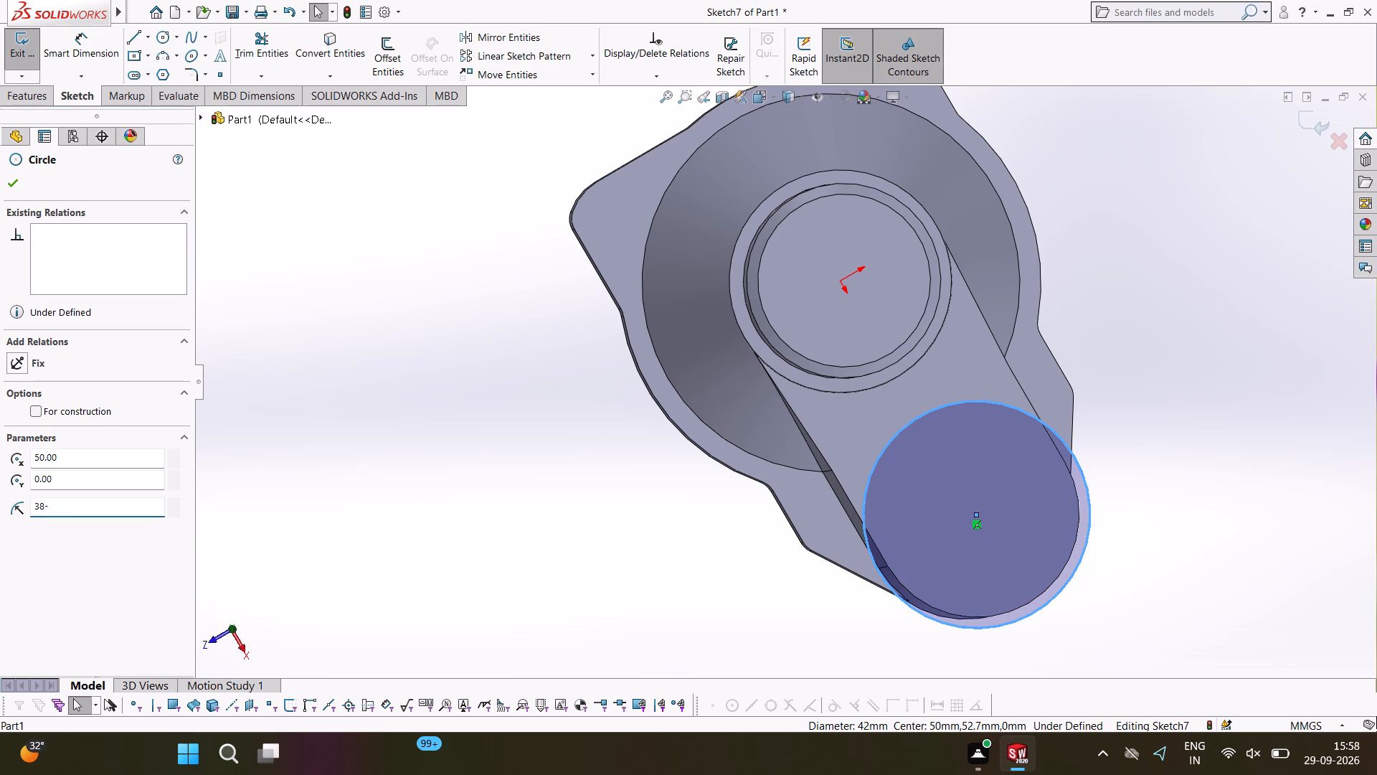
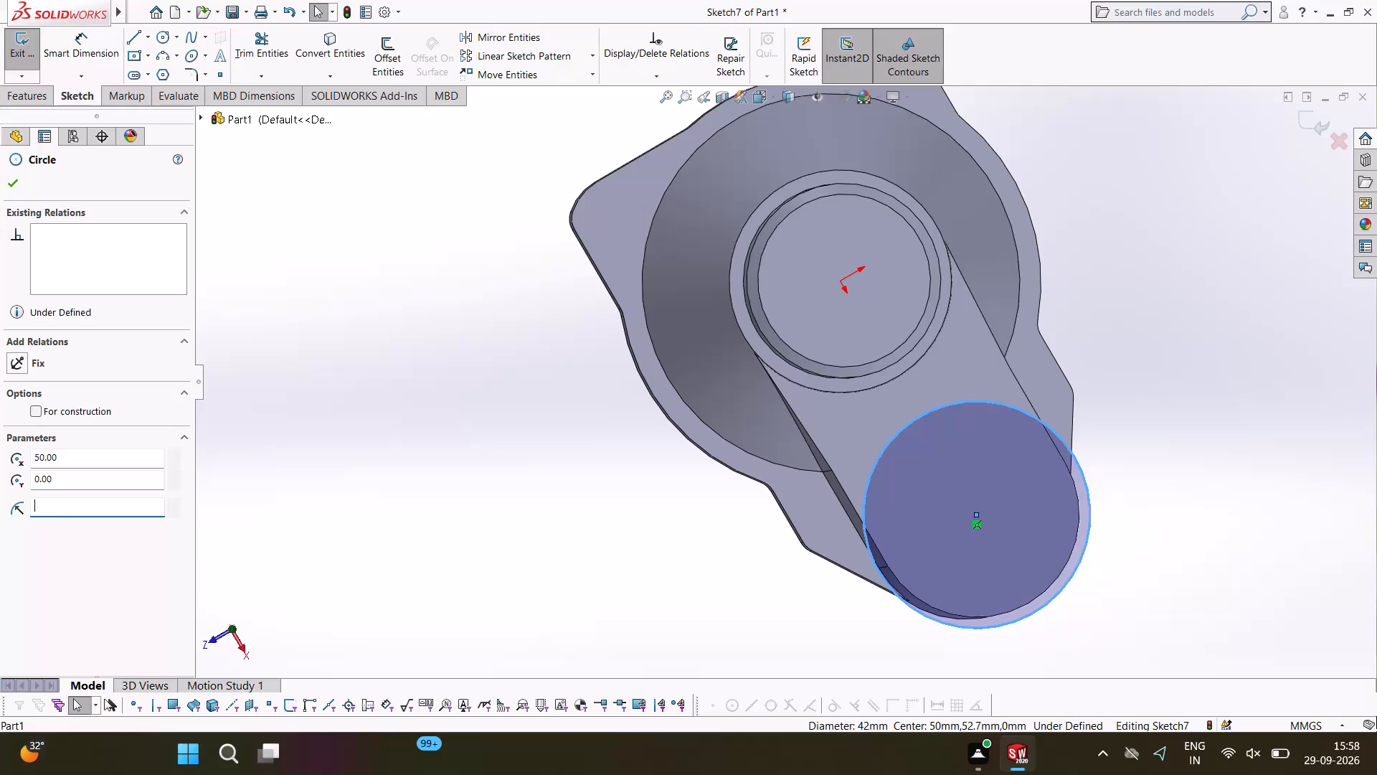
Set the radius of the circle on the side boss's top face to 15 mm.
{"action": "type", "text": "15"}
{"action": "key", "text": "Return"}
{"action": "left_click", "coordinate": [14, 179]}
Sketch a circle of 2 mm radius centred on the 15 mm radius circle's quadrant point nearest the tower.
{"action": "left_click", "coordinate": [166, 34]}
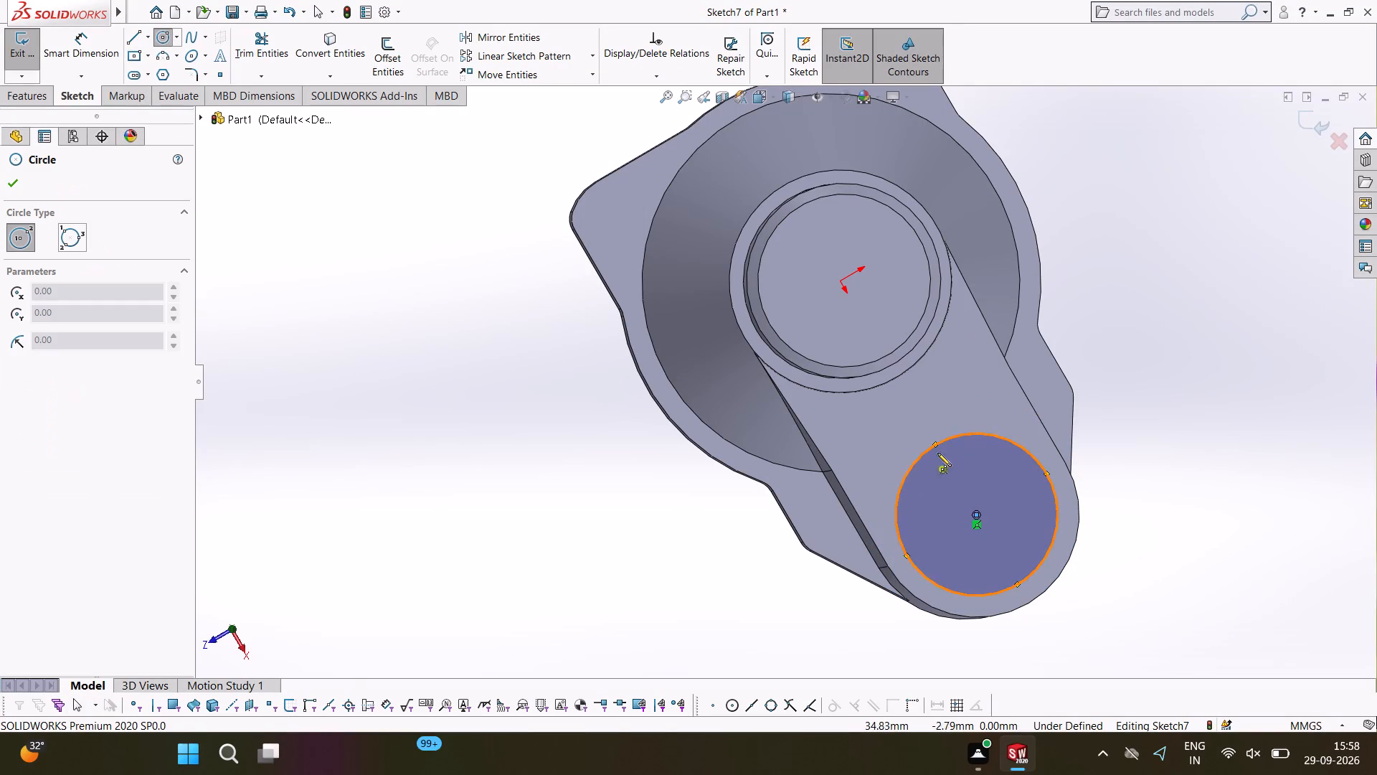
{"action": "left_click", "coordinate": [935, 444]}
{"action": "left_click", "coordinate": [944, 430]}
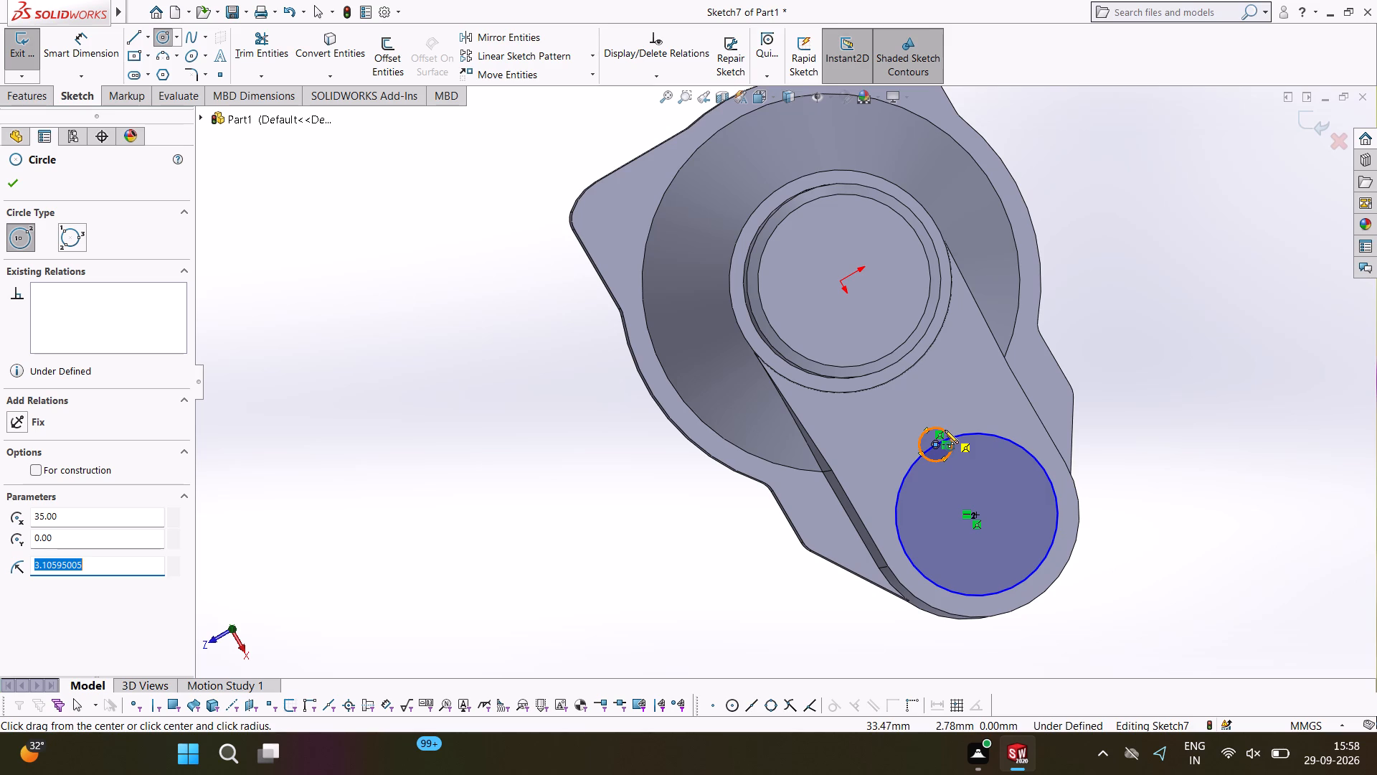
{"action": "key", "text": "2"}
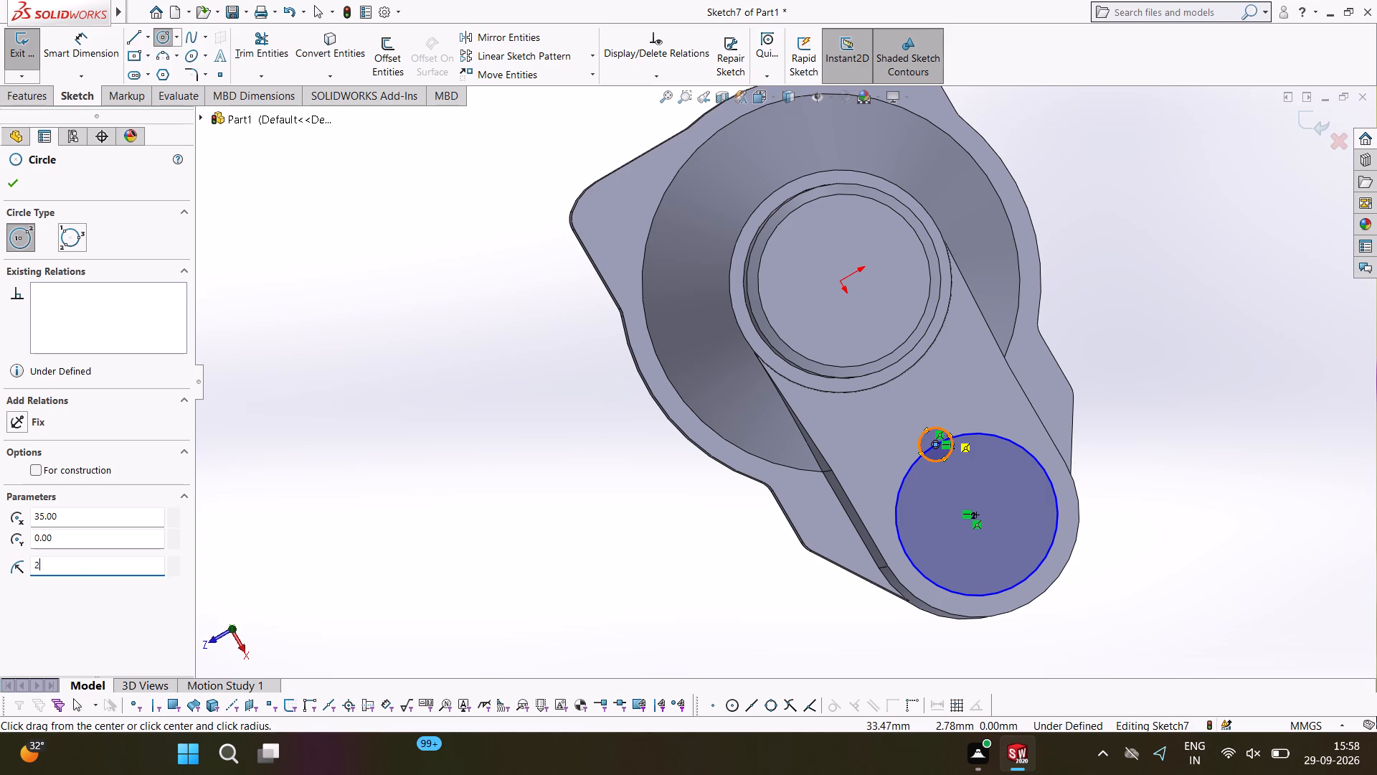
{"action": "key", "text": "Return"}
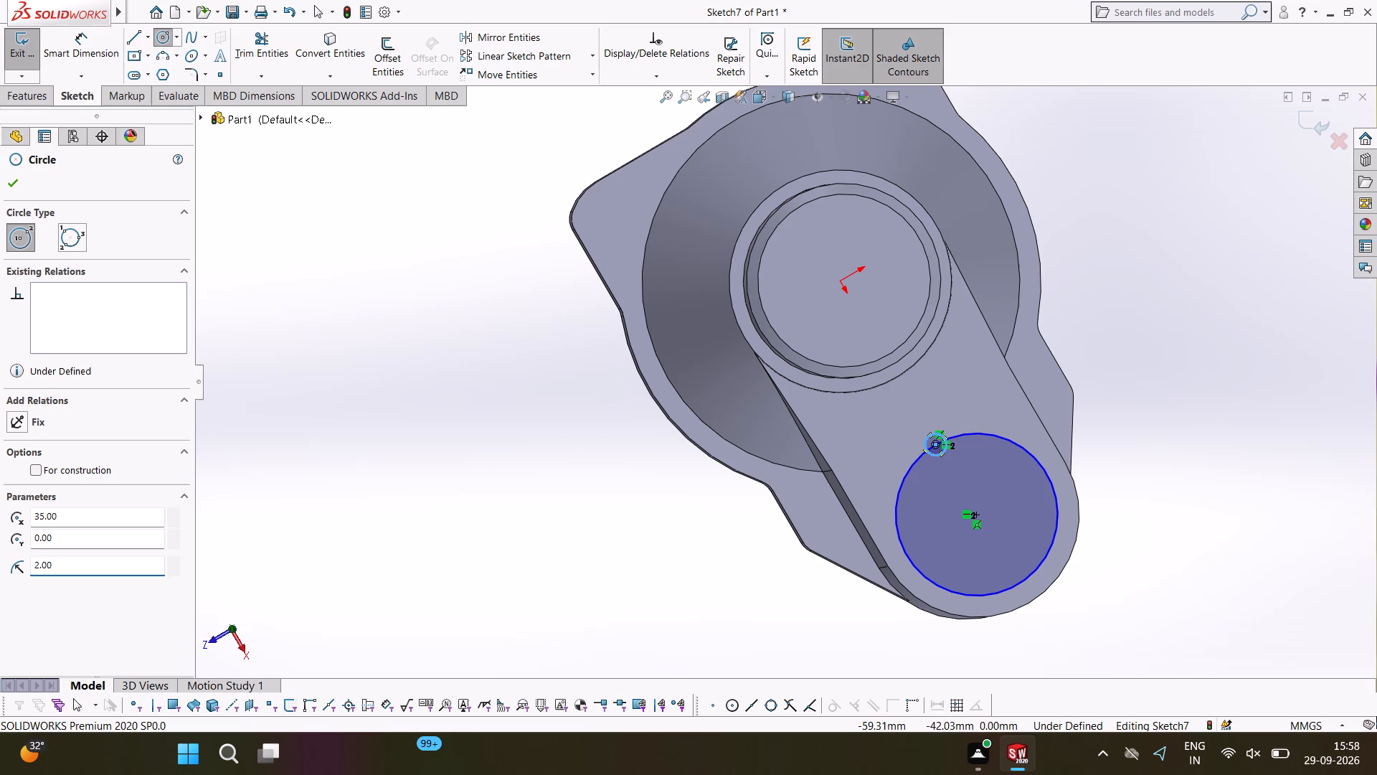
{"action": "left_click", "coordinate": [7, 173]}
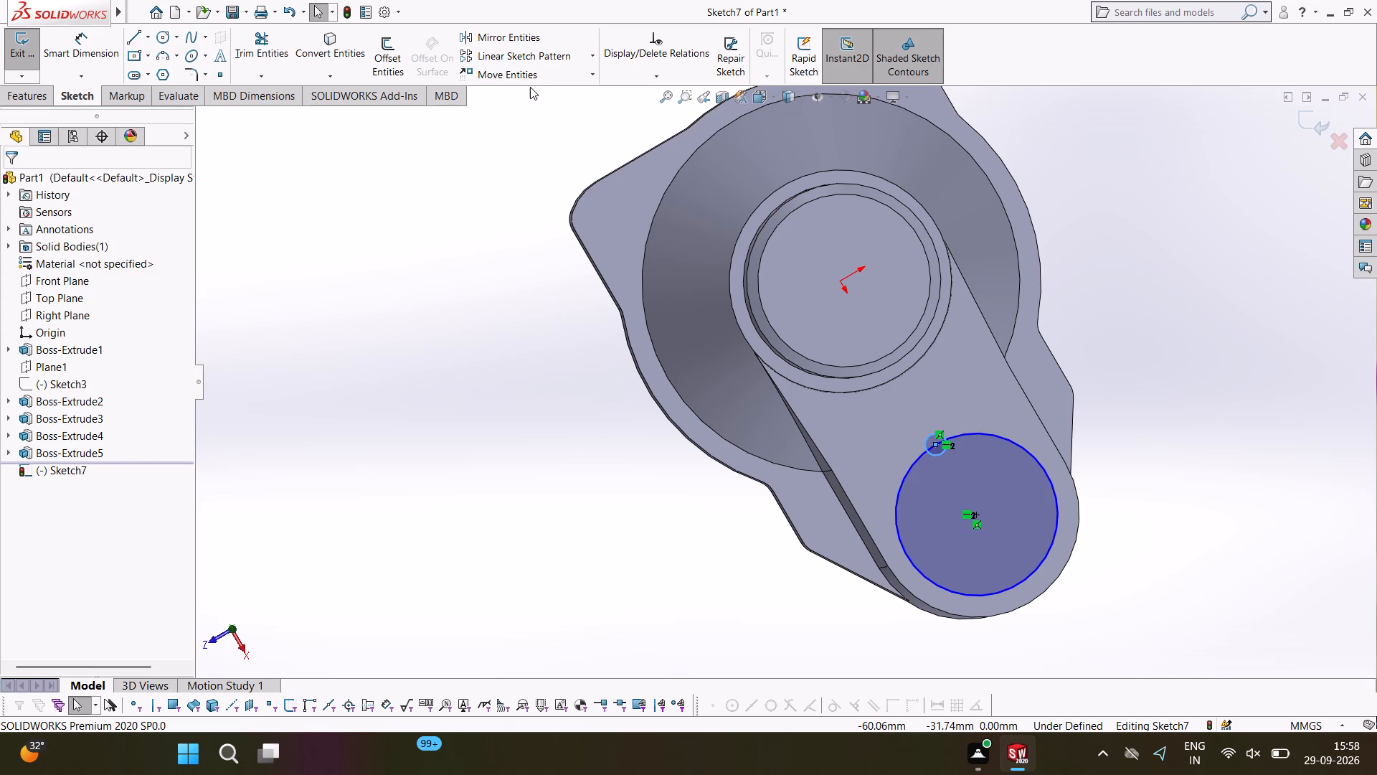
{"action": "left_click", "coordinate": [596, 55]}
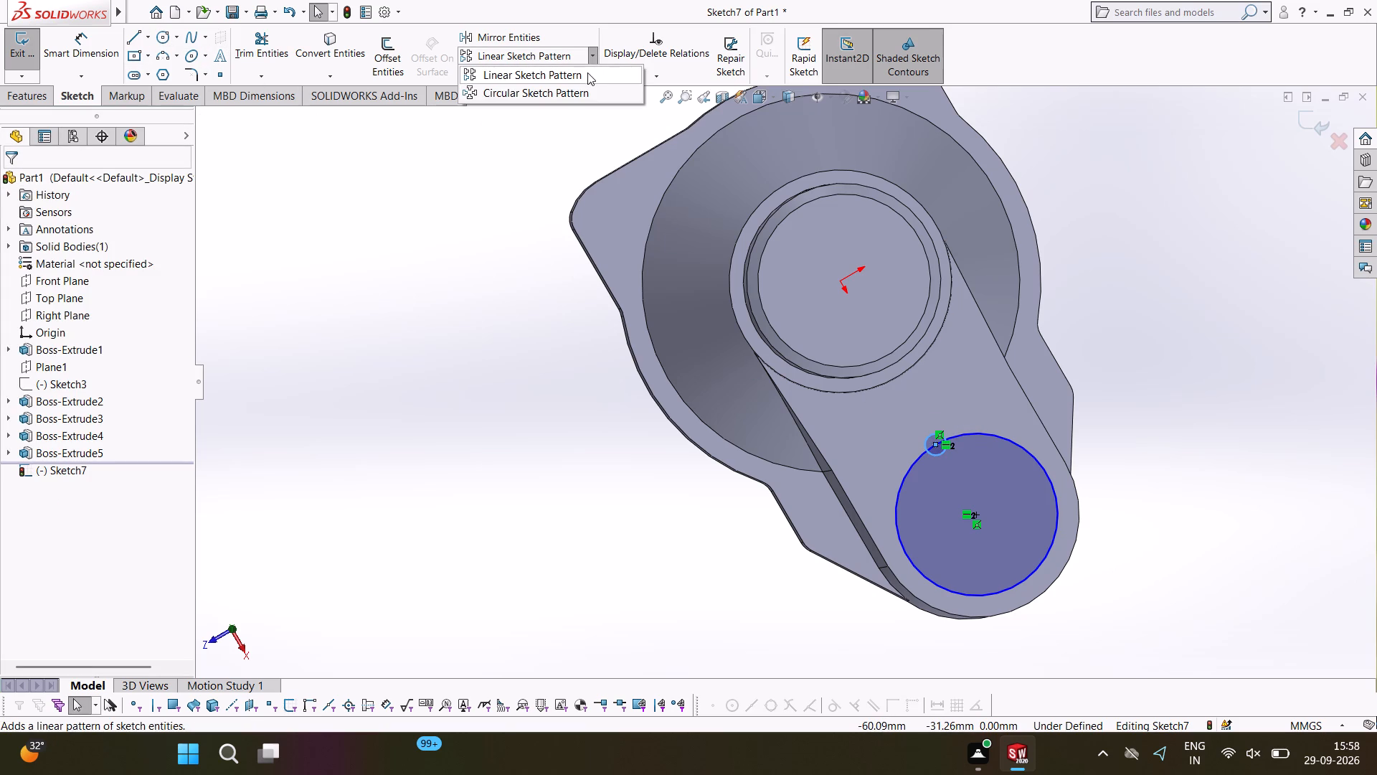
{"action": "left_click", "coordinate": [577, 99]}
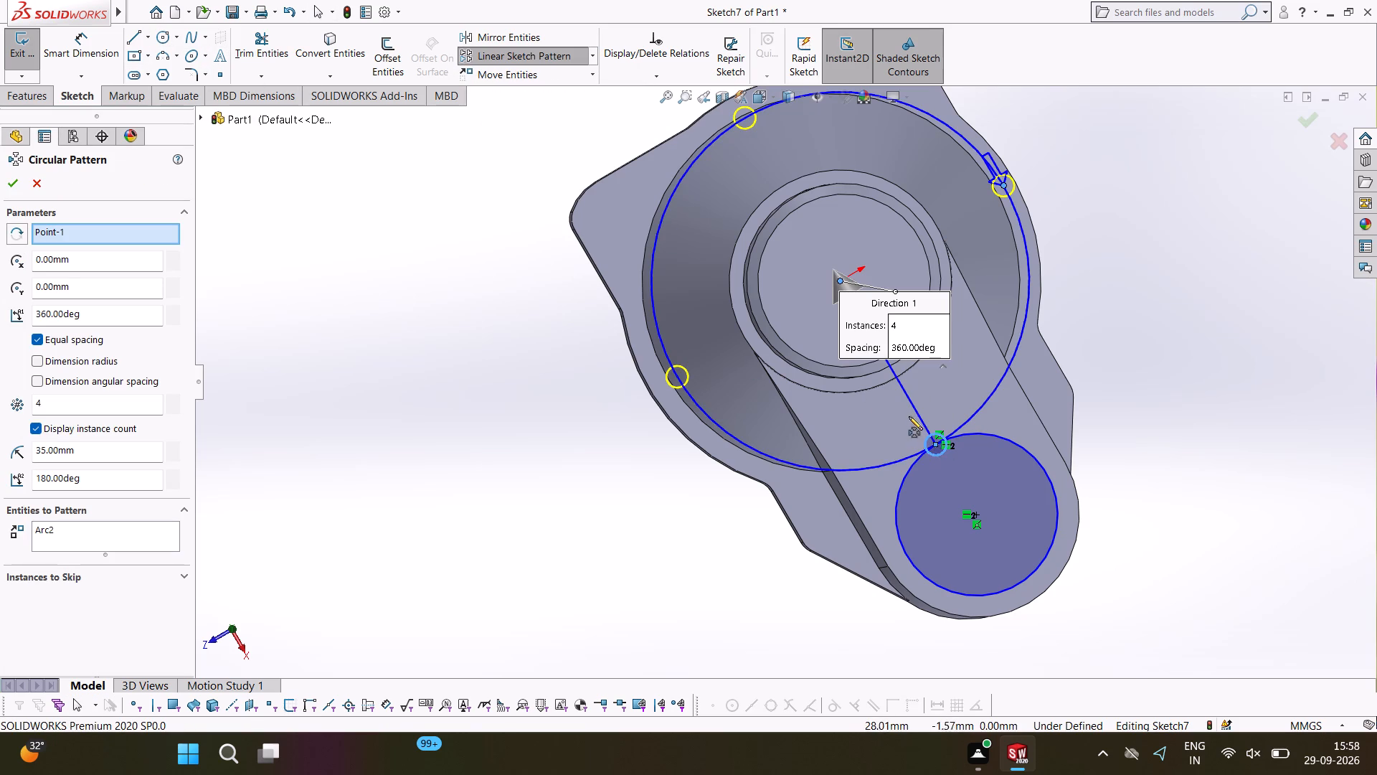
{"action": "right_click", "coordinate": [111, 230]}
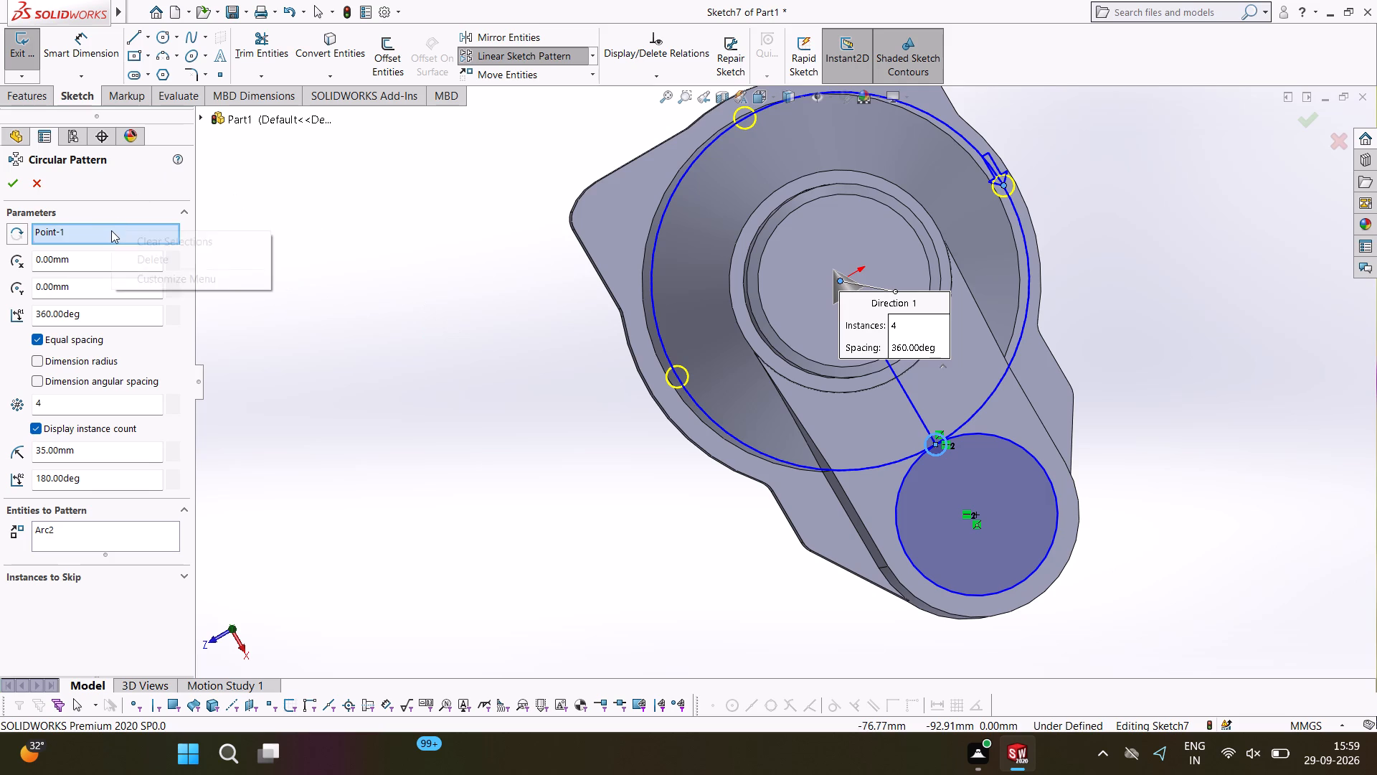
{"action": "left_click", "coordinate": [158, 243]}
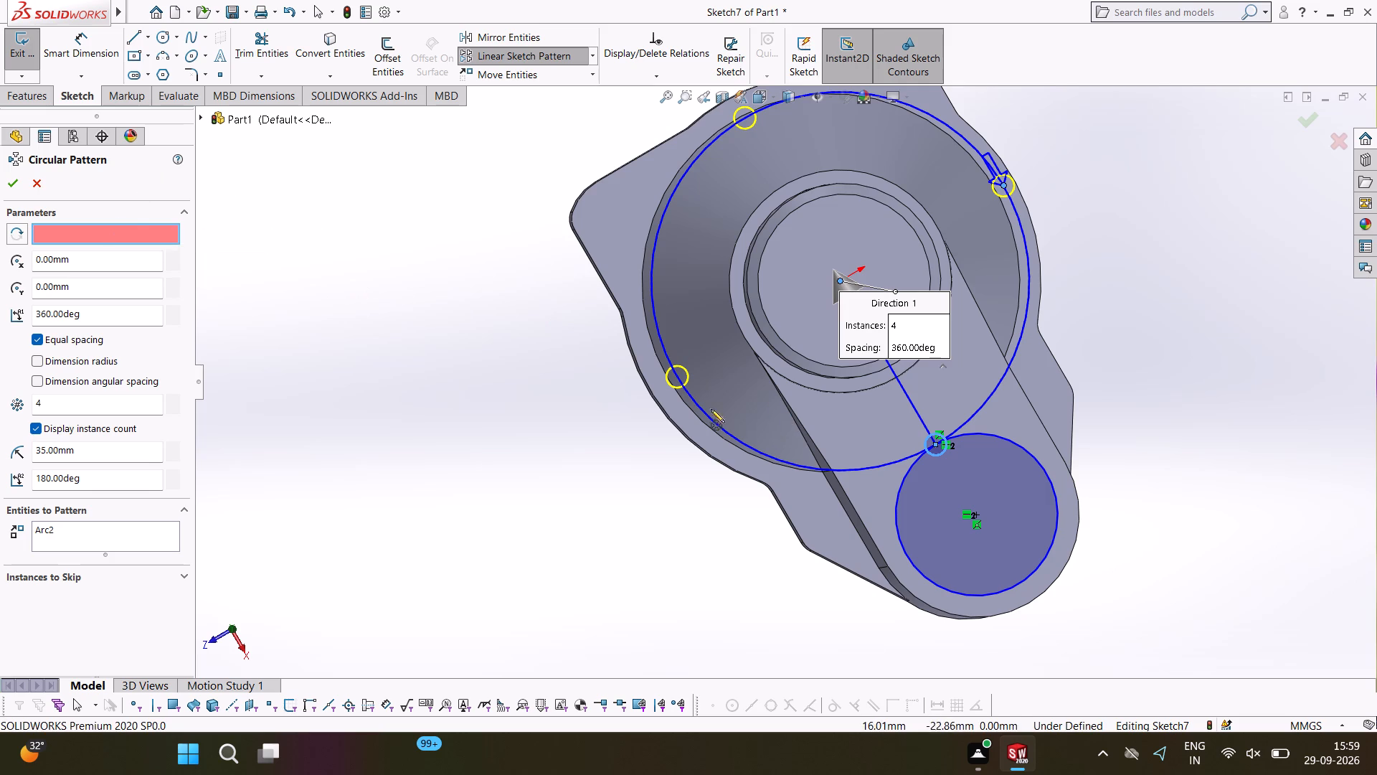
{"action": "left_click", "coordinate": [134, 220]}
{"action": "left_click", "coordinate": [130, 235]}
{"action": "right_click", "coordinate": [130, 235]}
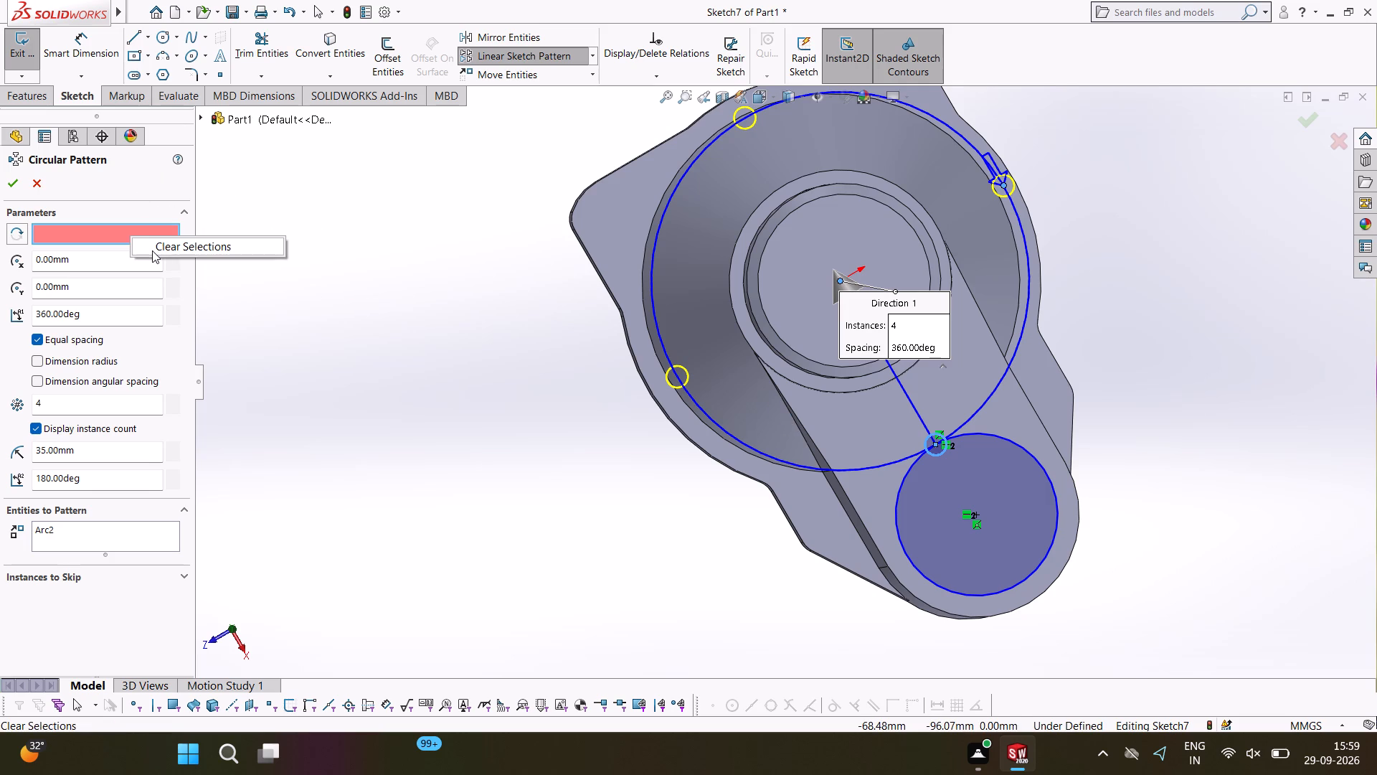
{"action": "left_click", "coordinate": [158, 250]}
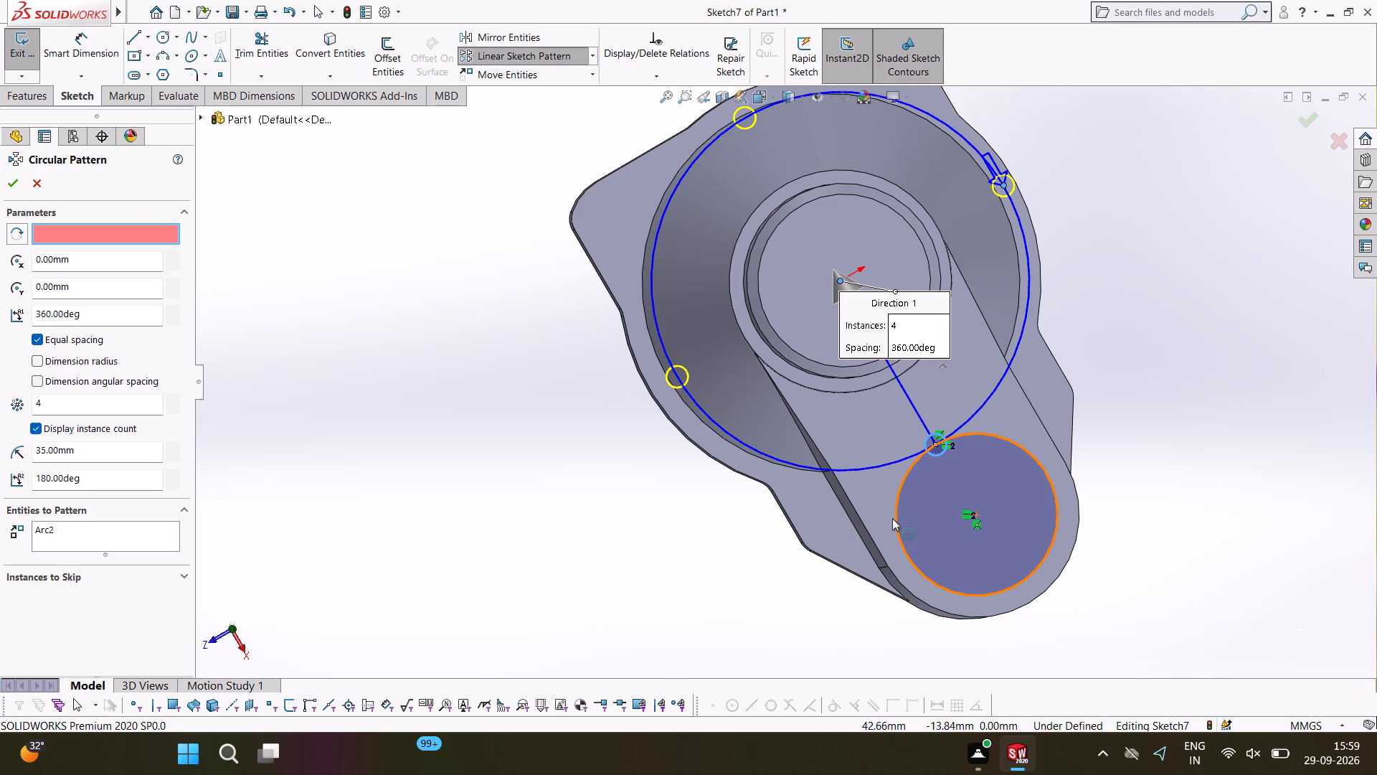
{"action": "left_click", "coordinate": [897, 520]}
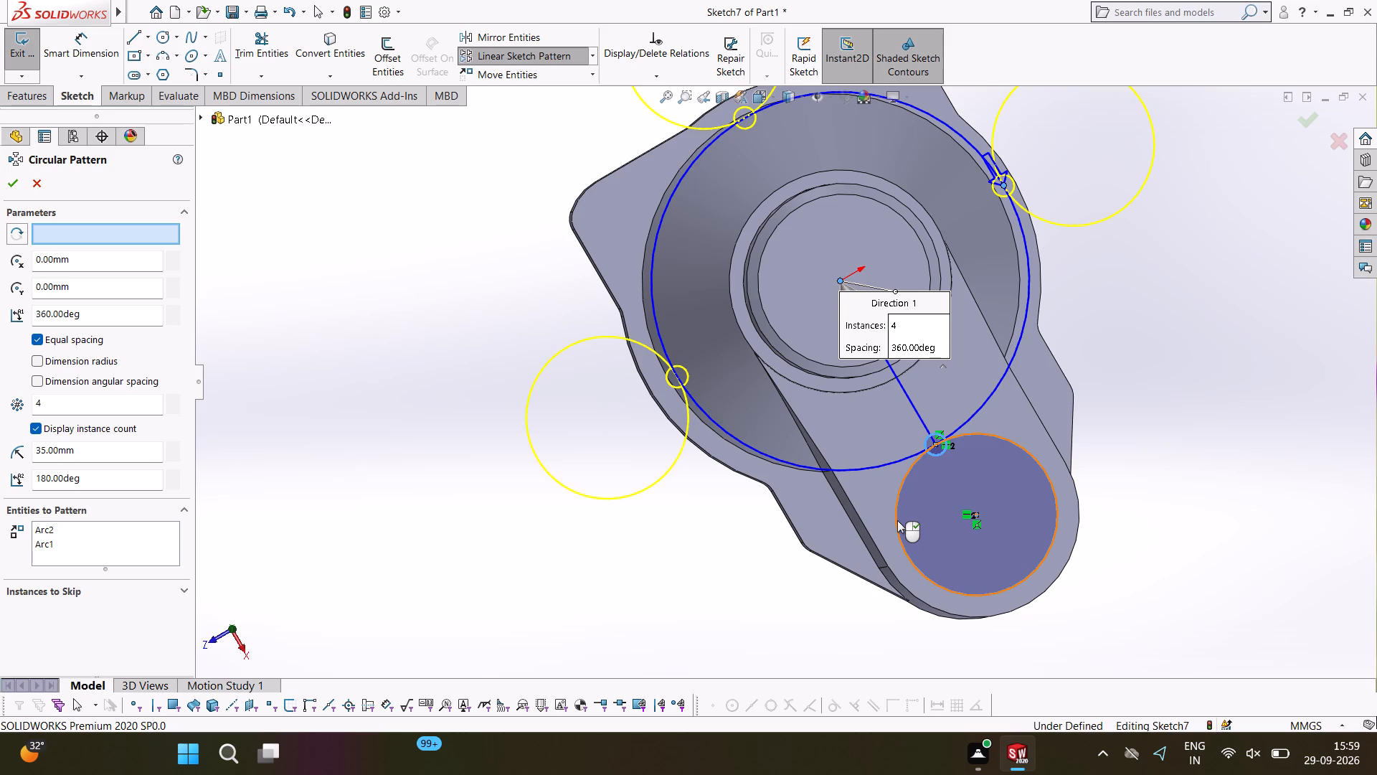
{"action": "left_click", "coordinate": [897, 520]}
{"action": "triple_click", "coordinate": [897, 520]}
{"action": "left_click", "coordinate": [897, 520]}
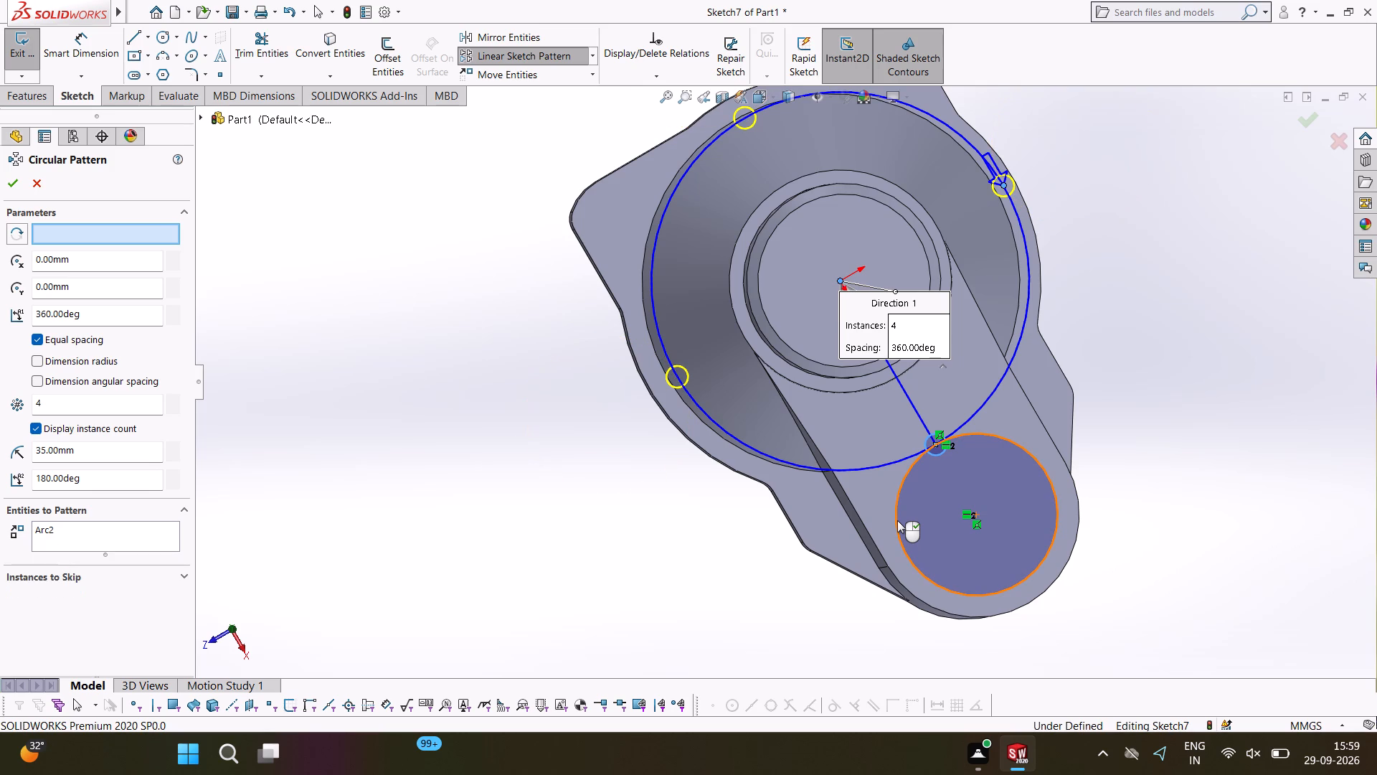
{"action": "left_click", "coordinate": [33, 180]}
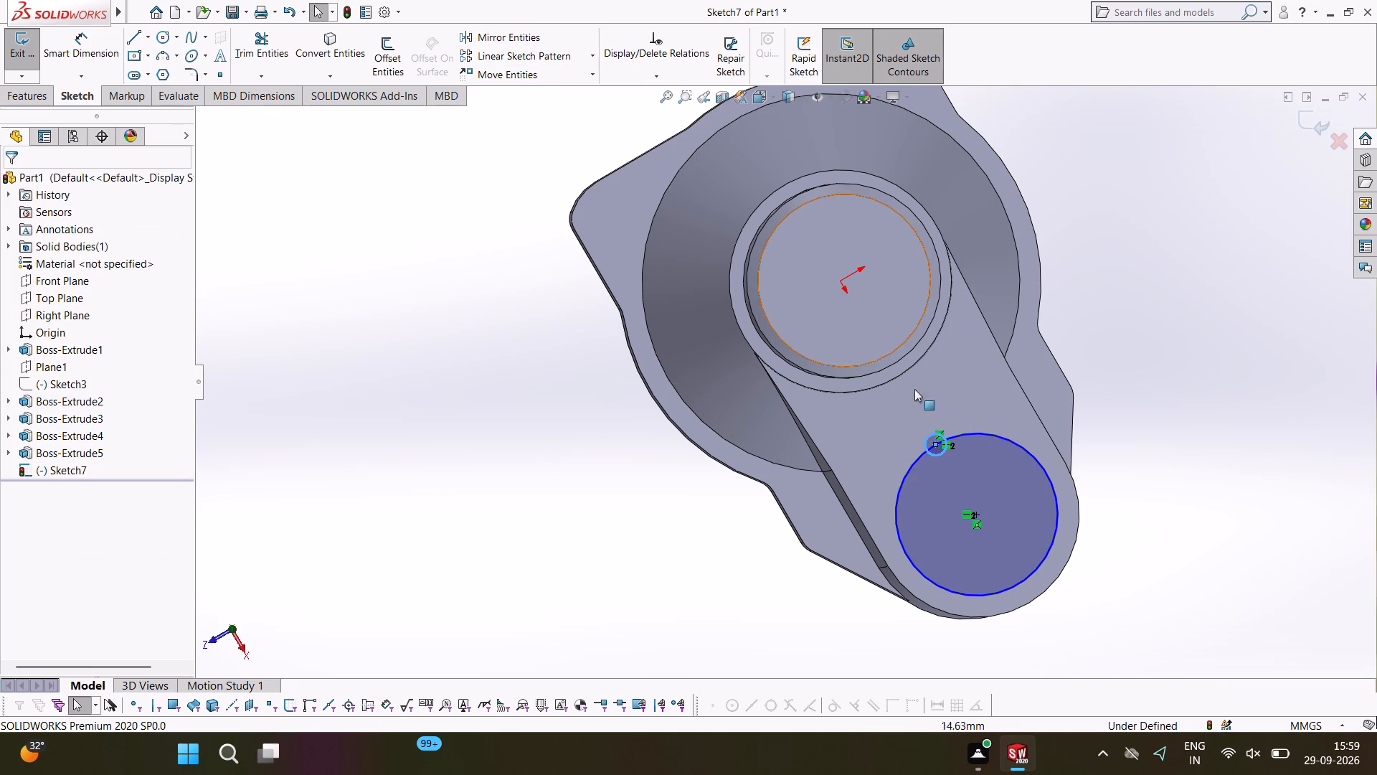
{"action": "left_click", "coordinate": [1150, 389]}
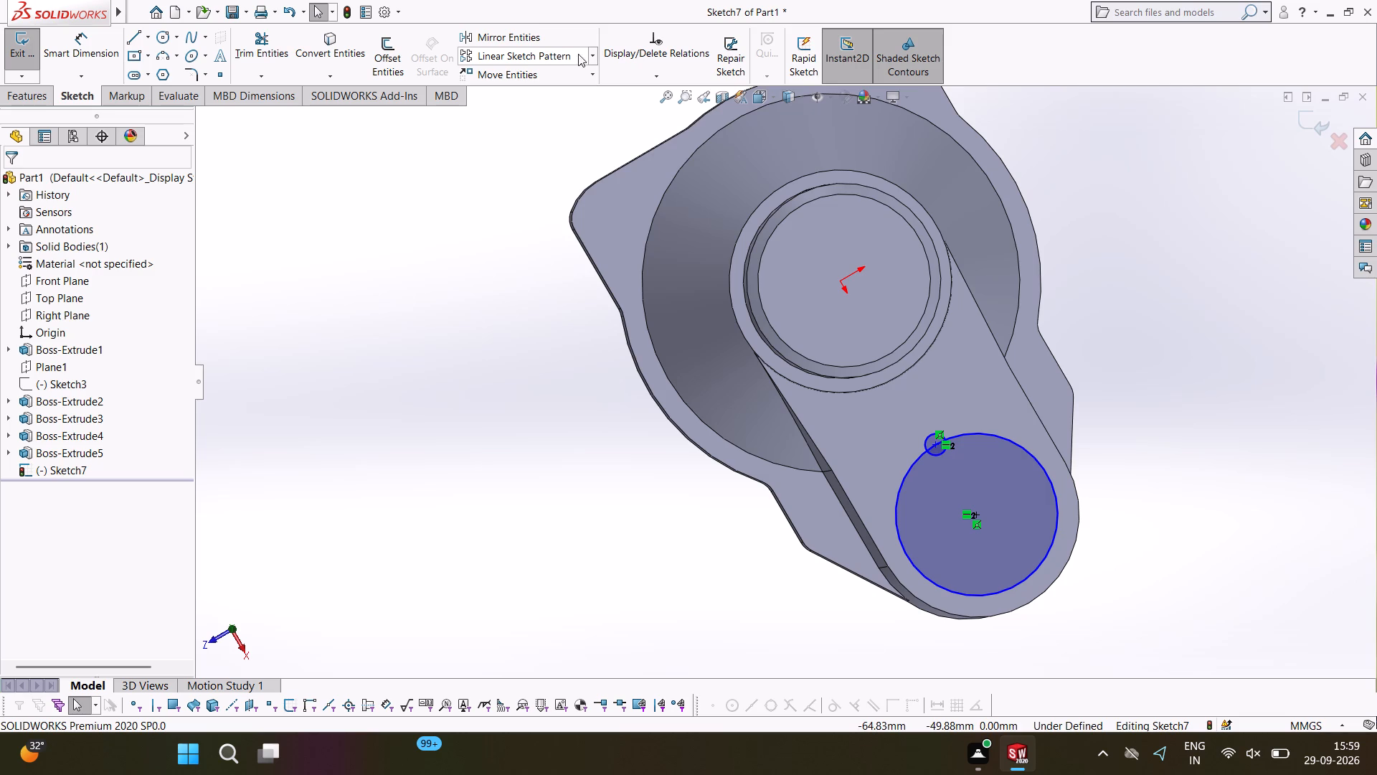
Create a circular sketch pattern of the 2 mm radius circle about the large circle's centre, with 4 instances equally spaced over 360 degrees.
{"action": "left_click", "coordinate": [587, 57]}
{"action": "left_click", "coordinate": [591, 55]}
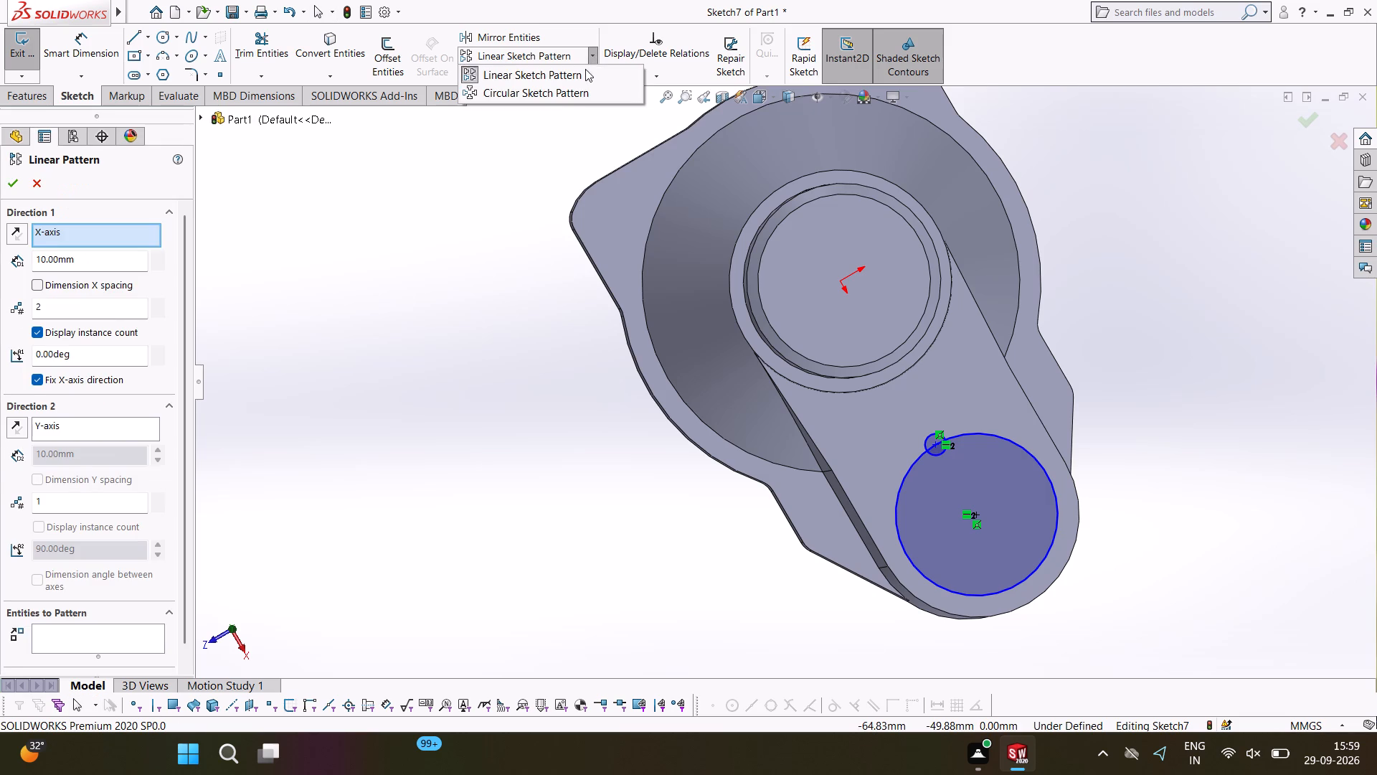
{"action": "left_click", "coordinate": [567, 95]}
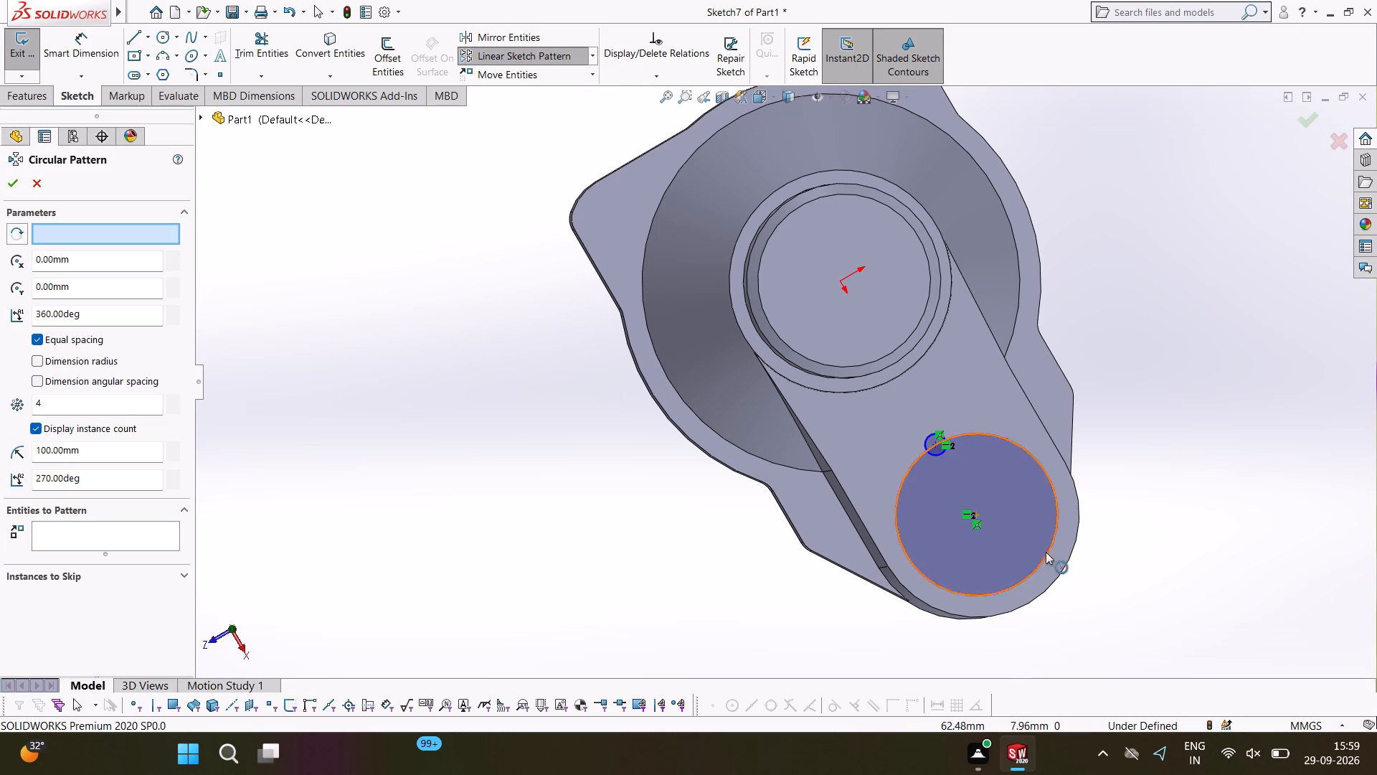
{"action": "left_click", "coordinate": [975, 512]}
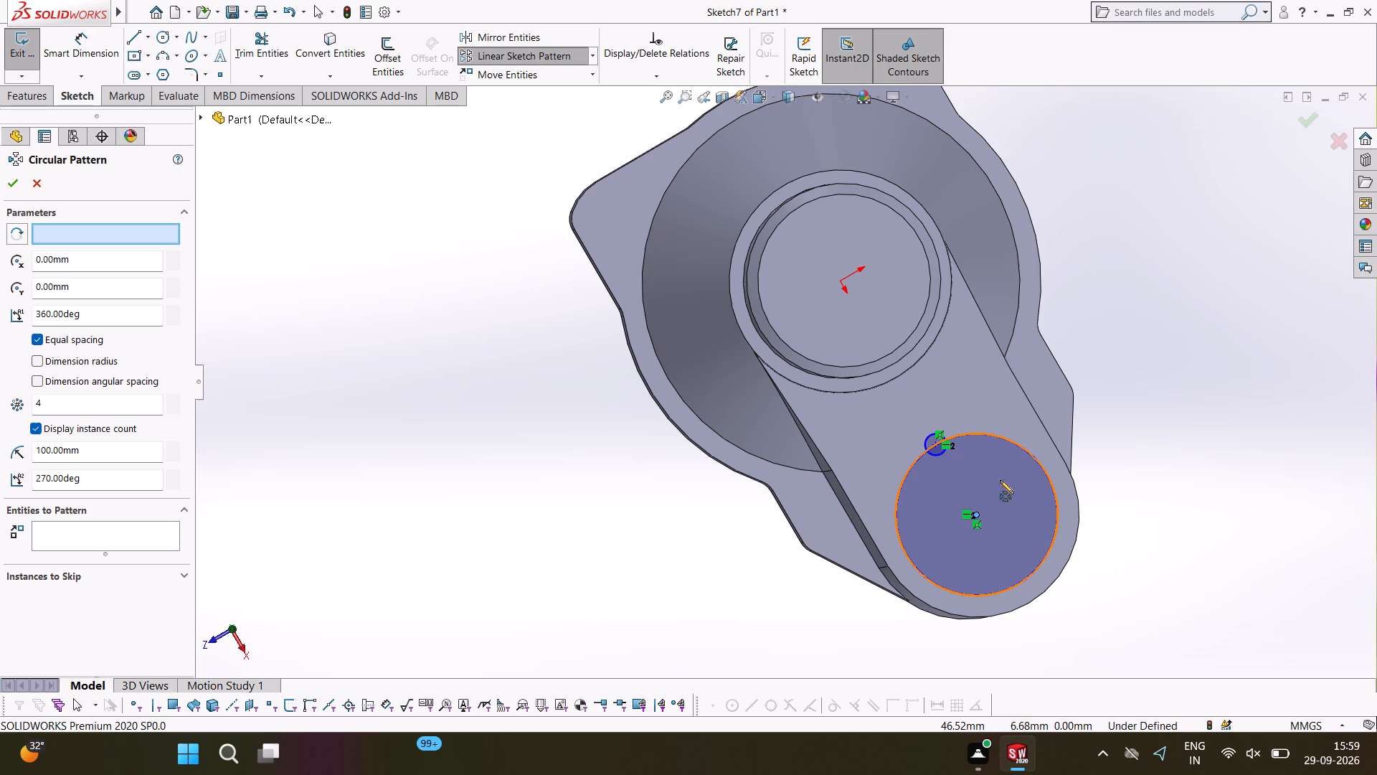
{"action": "left_click", "coordinate": [975, 516]}
{"action": "left_click", "coordinate": [979, 515]}
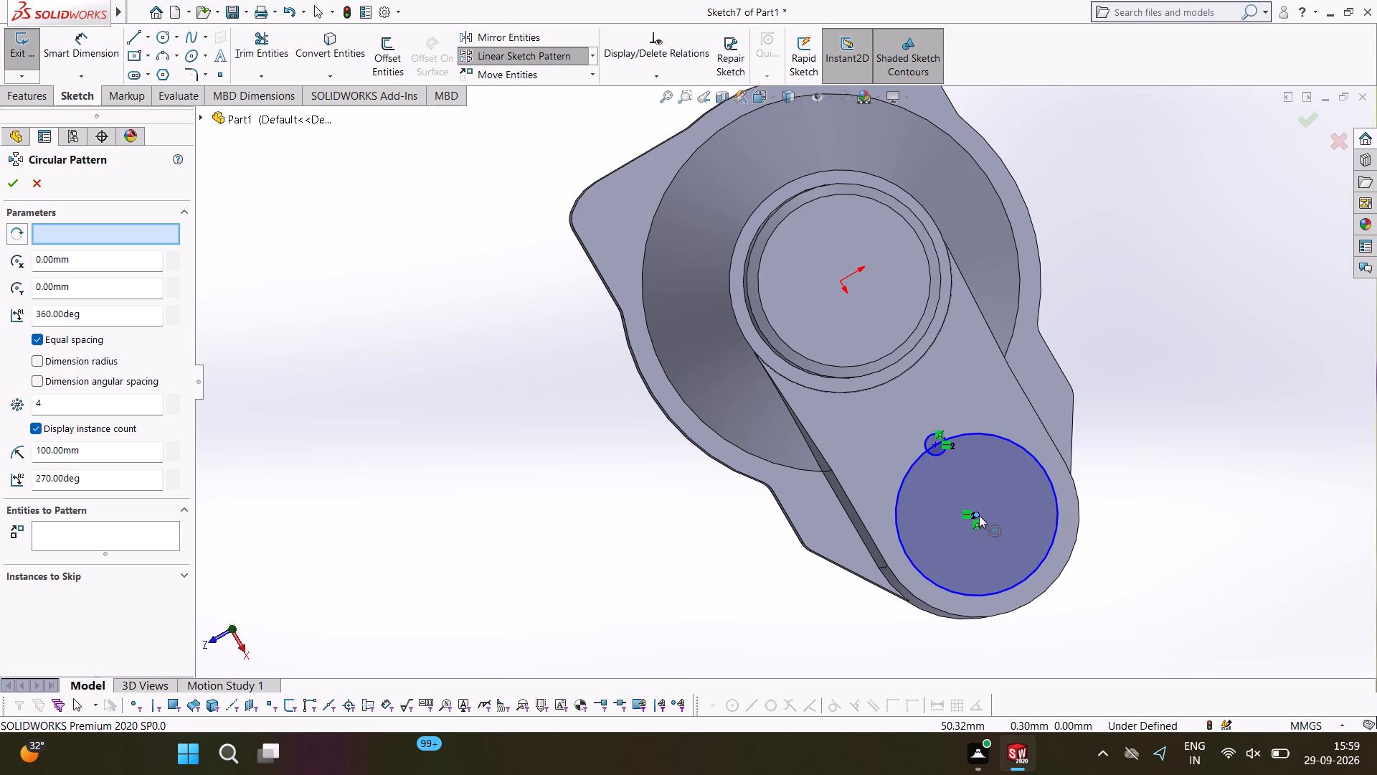
{"action": "triple_click", "coordinate": [976, 515]}
{"action": "scroll", "coordinate": [975, 522], "scroll_direction": "down", "scroll_amount": 6, "text": "ctrl"}
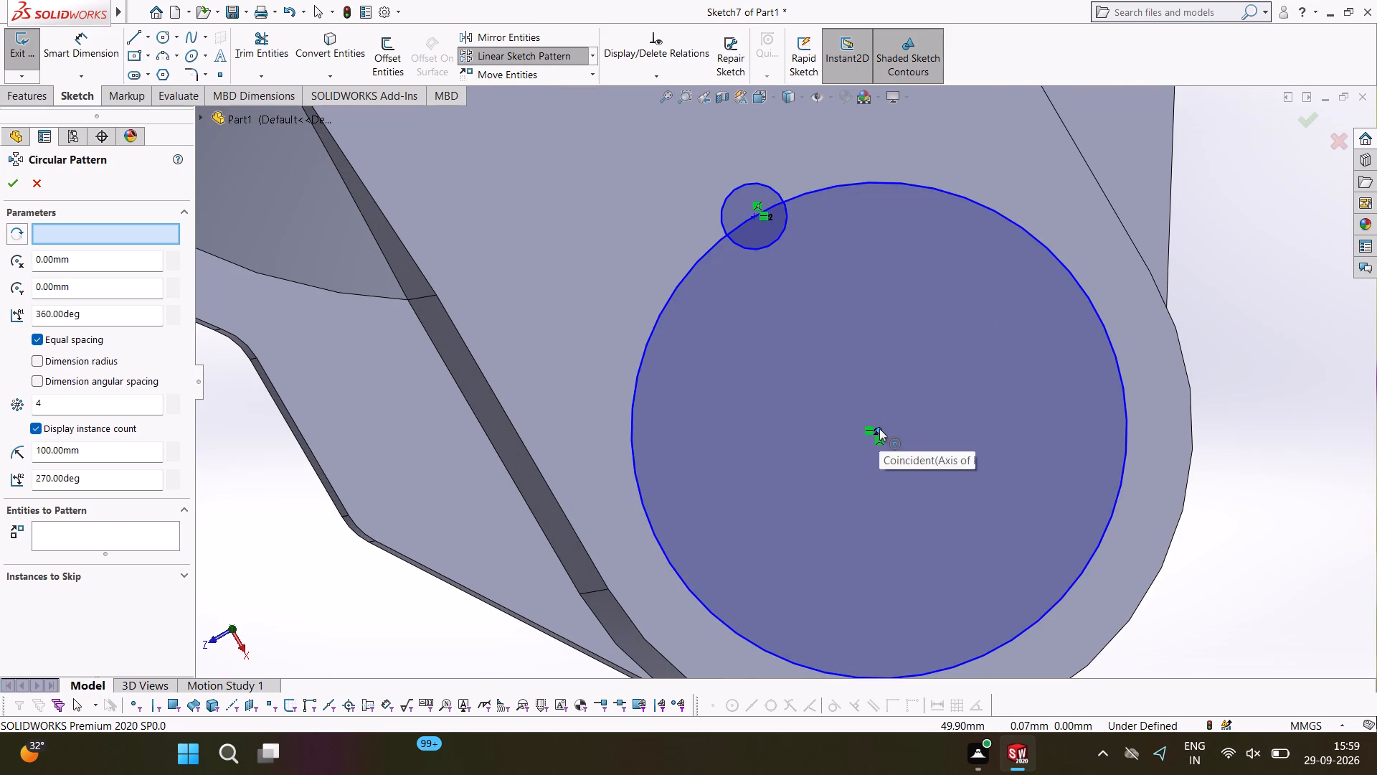
{"action": "triple_click", "coordinate": [879, 428]}
{"action": "left_click", "coordinate": [879, 428]}
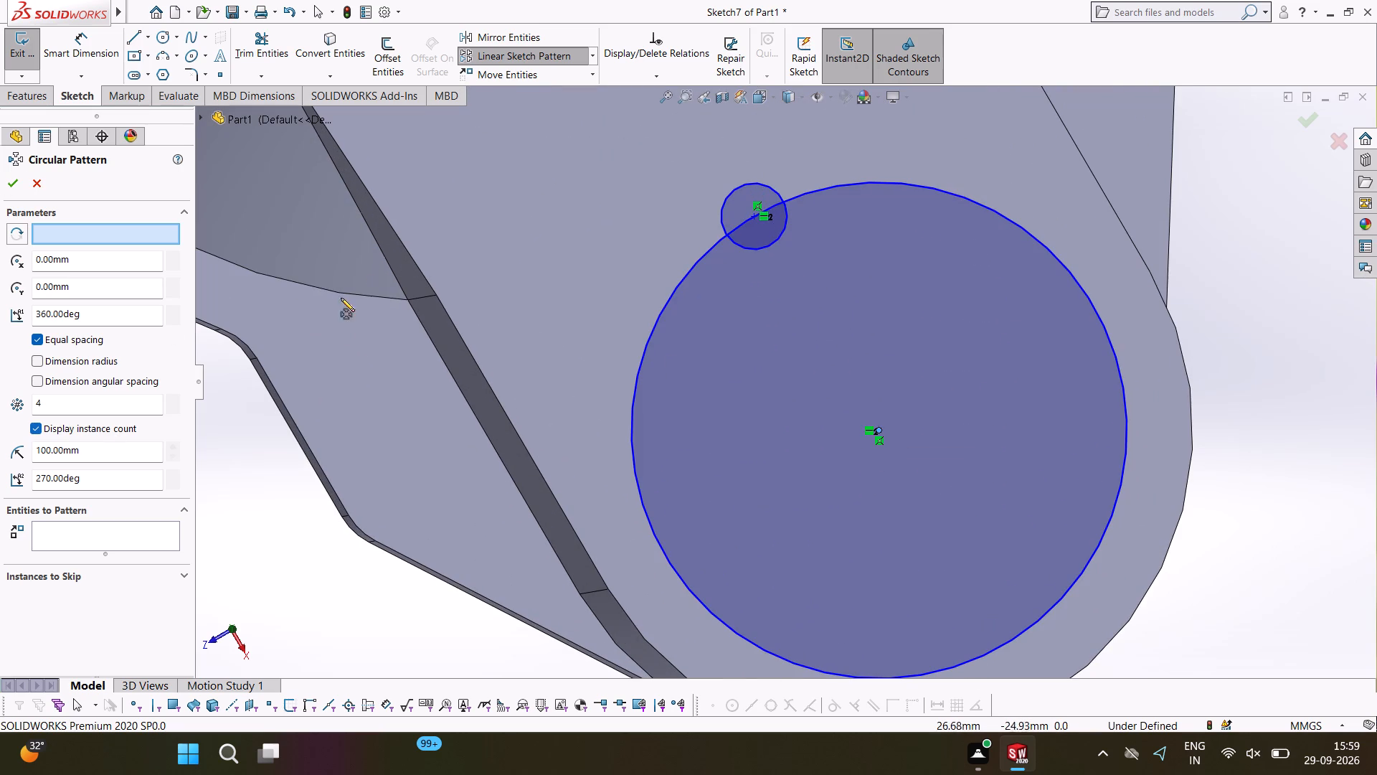
{"action": "left_click", "coordinate": [729, 194]}
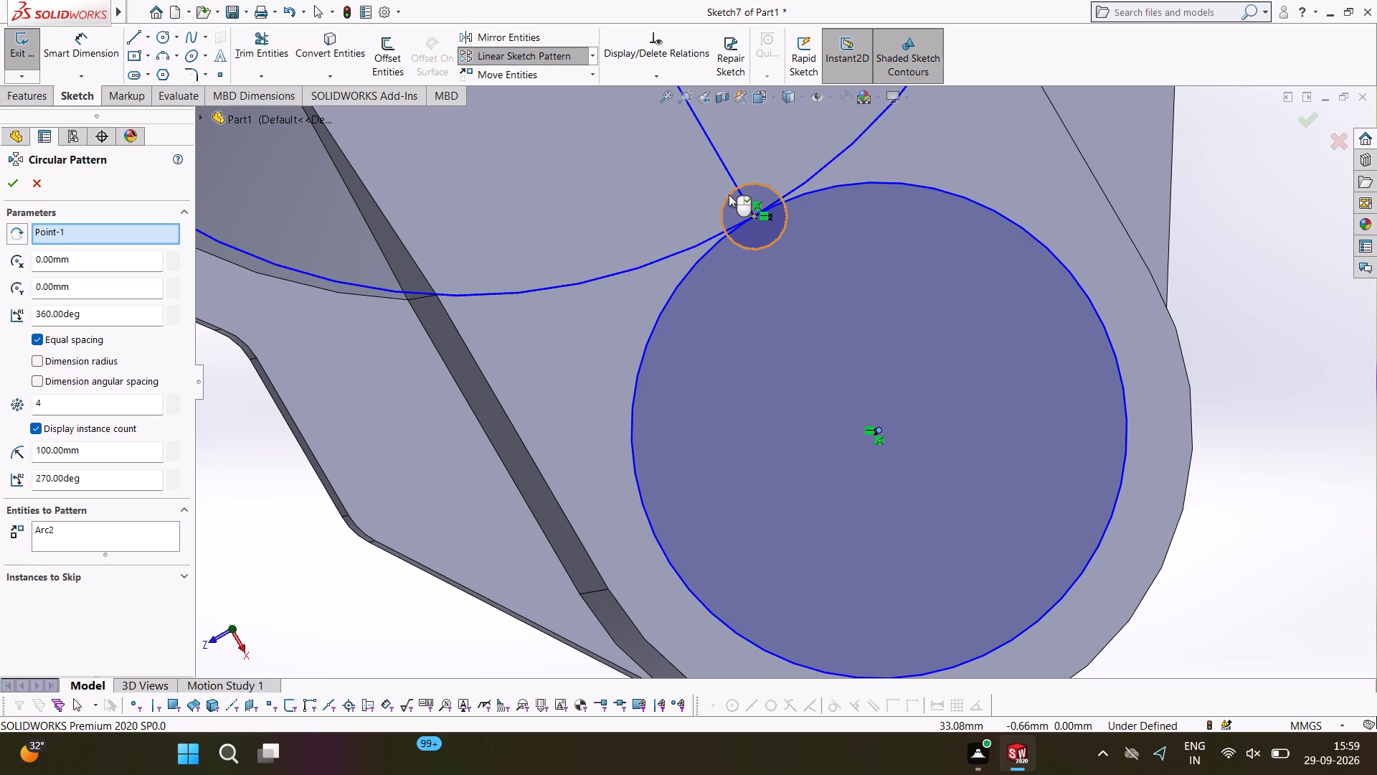
{"action": "left_click", "coordinate": [877, 428]}
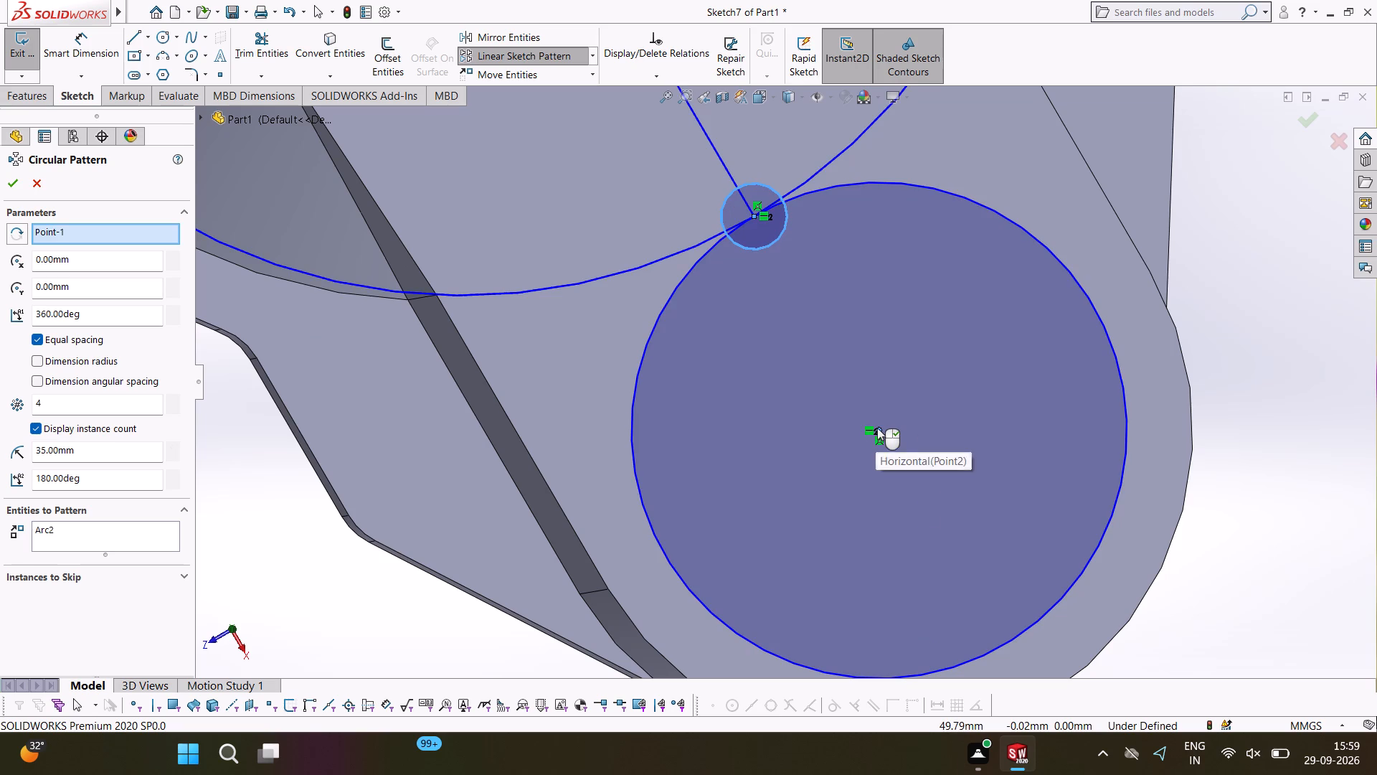
{"action": "triple_click", "coordinate": [877, 428]}
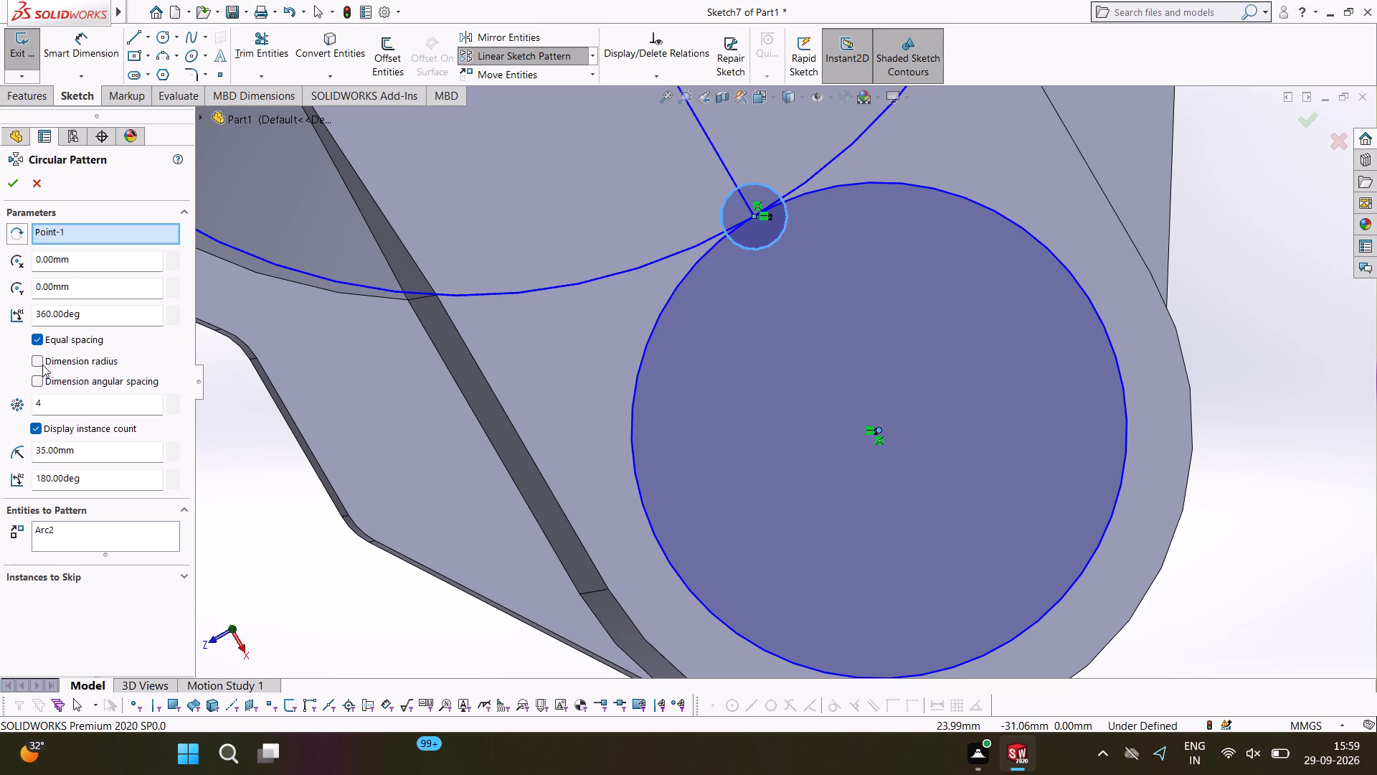
{"action": "left_click", "coordinate": [98, 244]}
{"action": "left_click", "coordinate": [104, 232]}
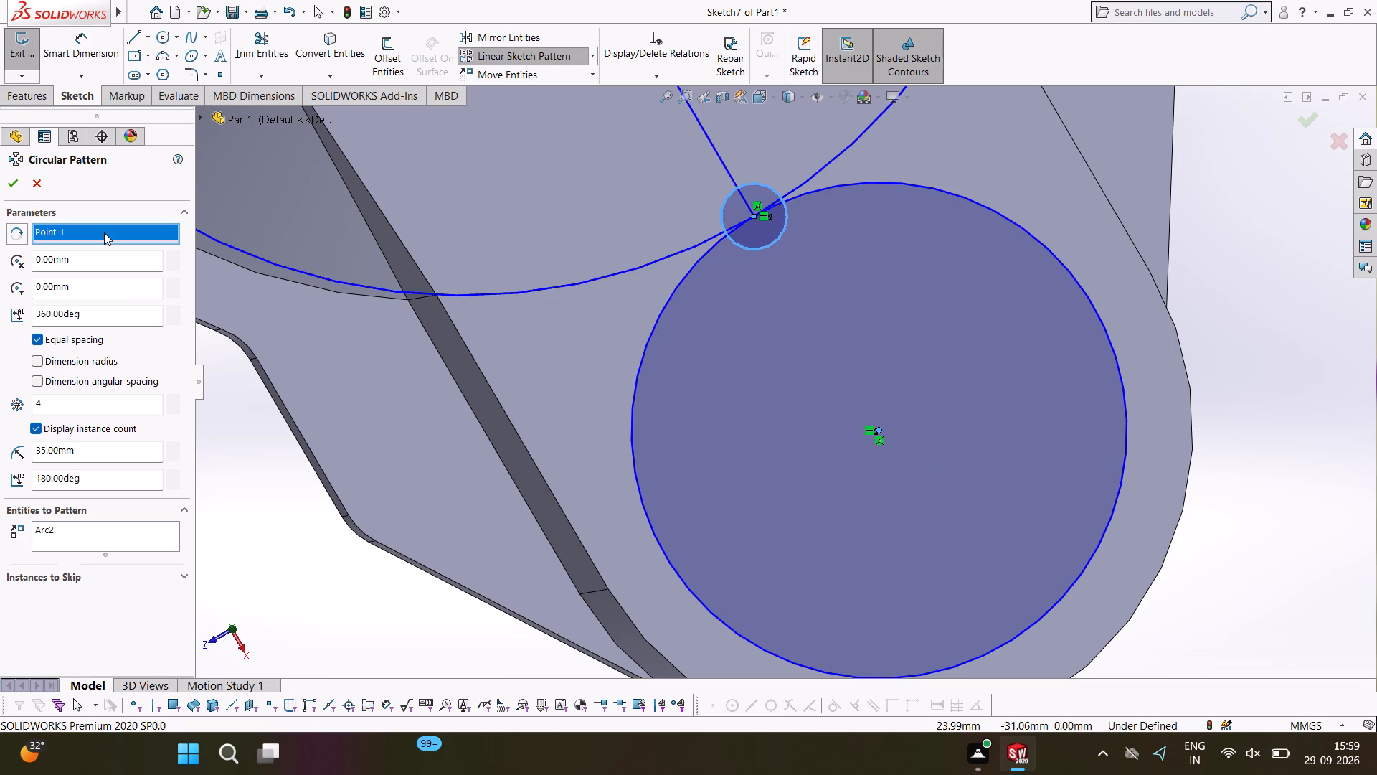
{"action": "right_click", "coordinate": [104, 232]}
{"action": "left_click", "coordinate": [136, 256]}
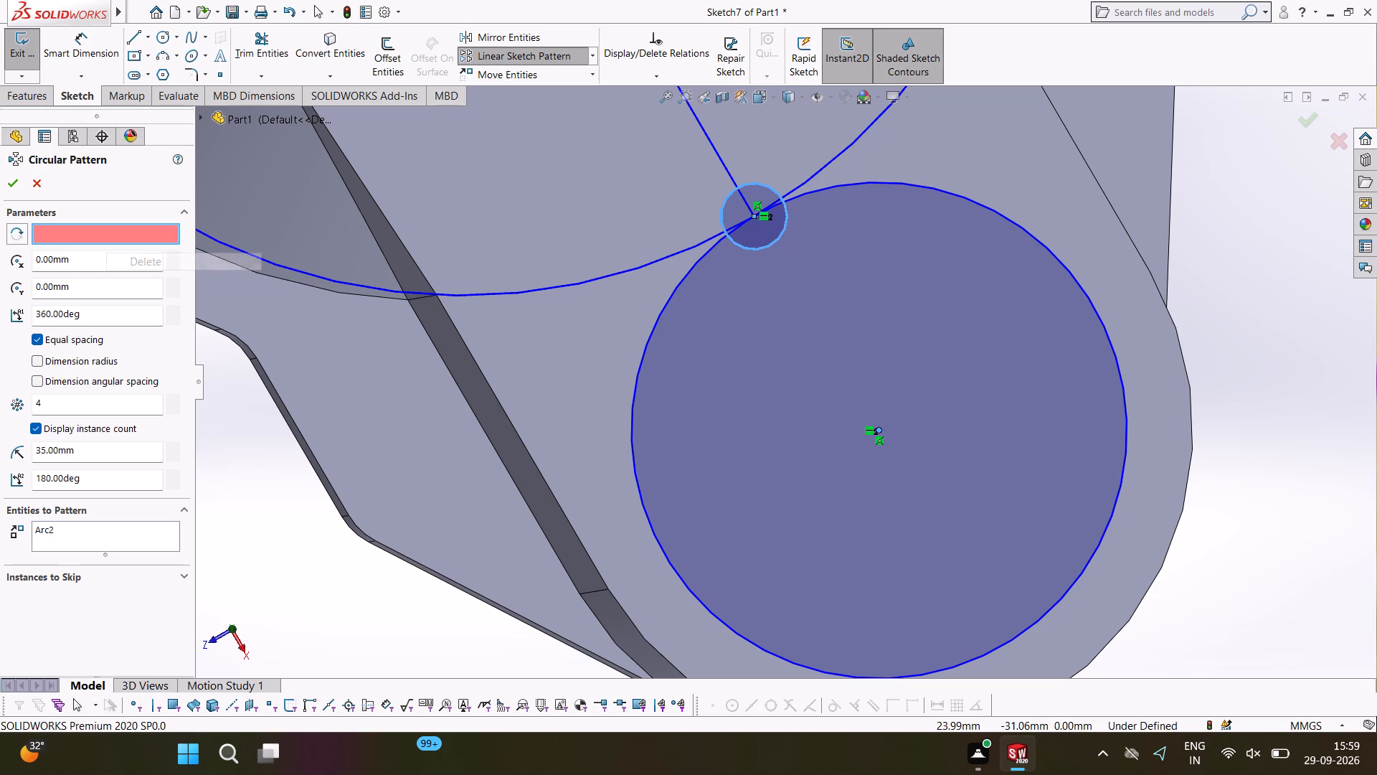
{"action": "left_click", "coordinate": [876, 429]}
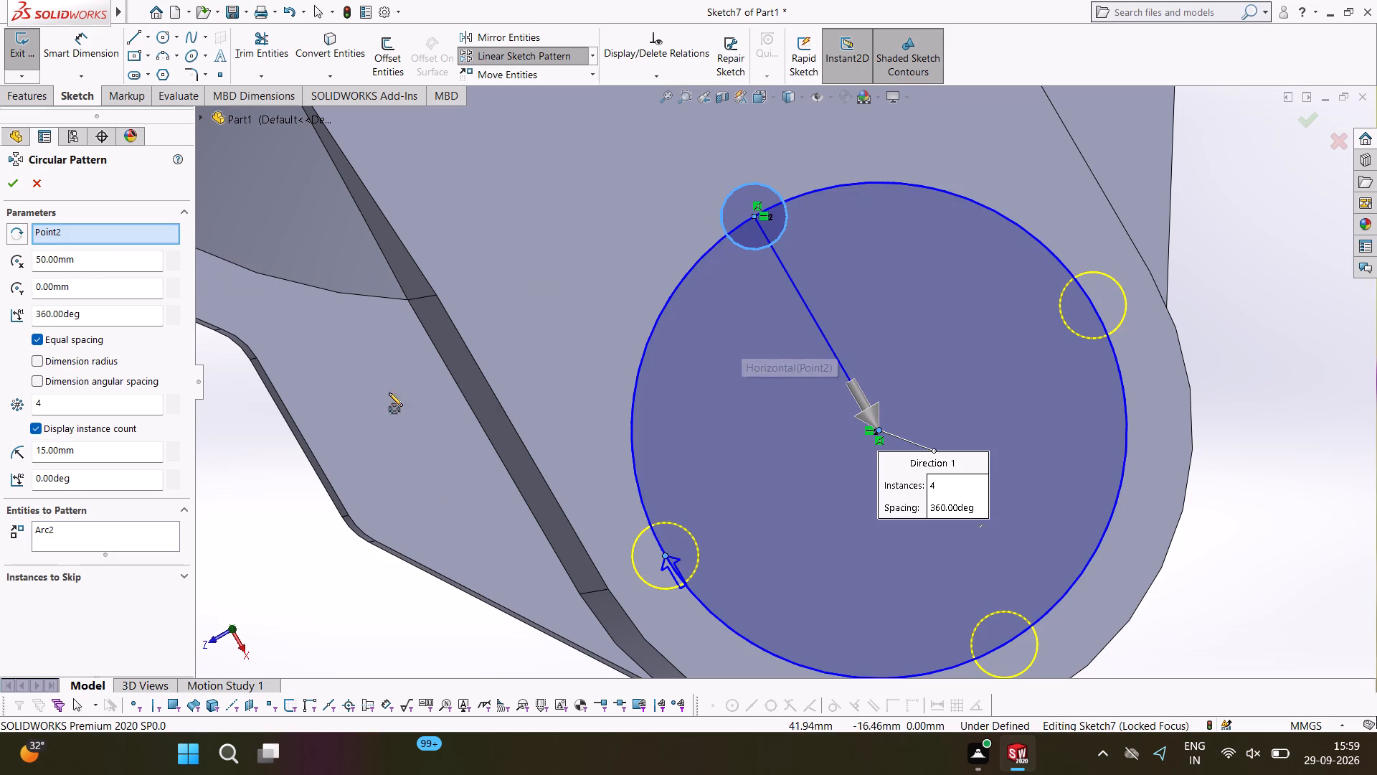
{"action": "left_click", "coordinate": [6, 177]}
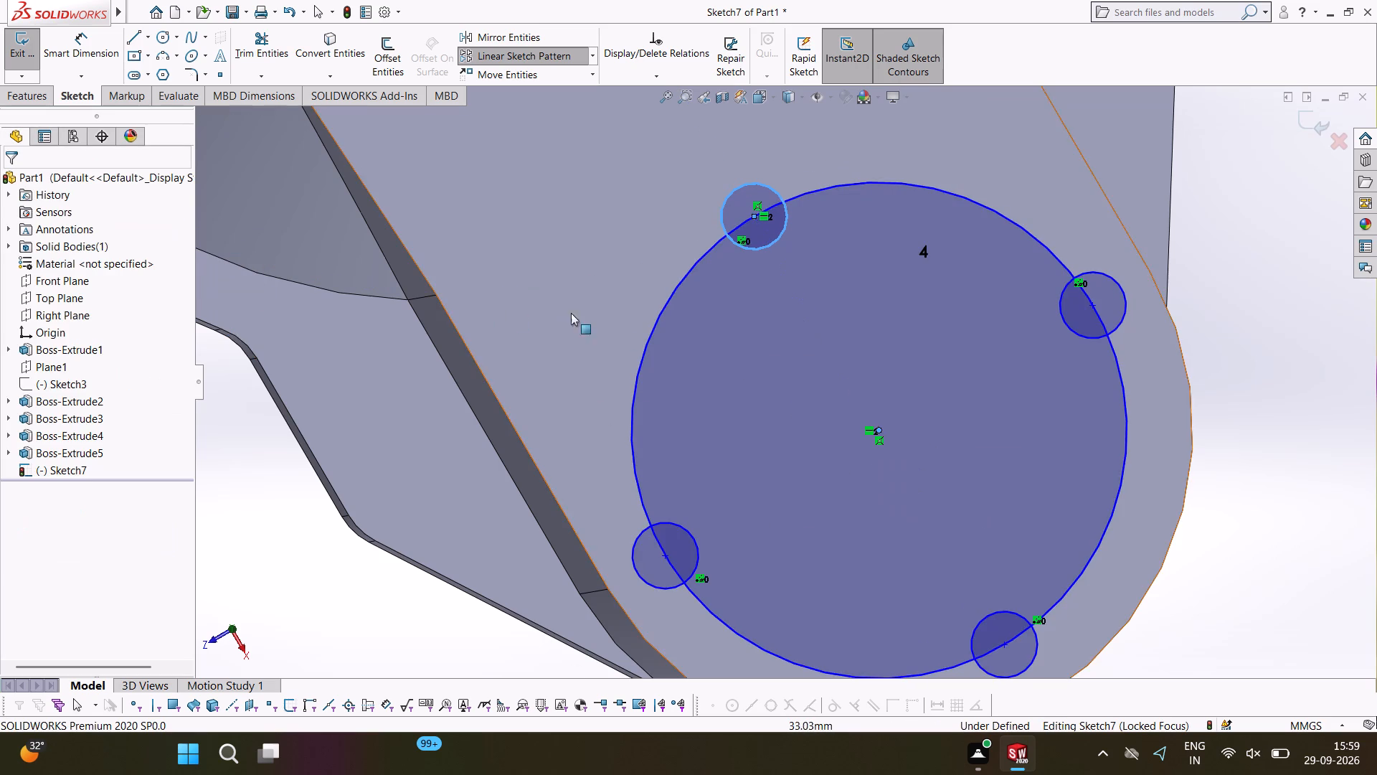
Trim away every segment of the 15 mm radius circle, including those inside the small circles, leaving only the four 2 mm radius circles.
{"action": "scroll", "coordinate": [662, 360], "scroll_direction": "down", "scroll_amount": 3, "text": "ctrl"}
{"action": "scroll", "coordinate": [673, 363], "scroll_direction": "up", "scroll_amount": 12, "text": "ctrl"}
{"action": "scroll", "coordinate": [673, 363], "scroll_direction": "down", "scroll_amount": 4, "text": "ctrl"}
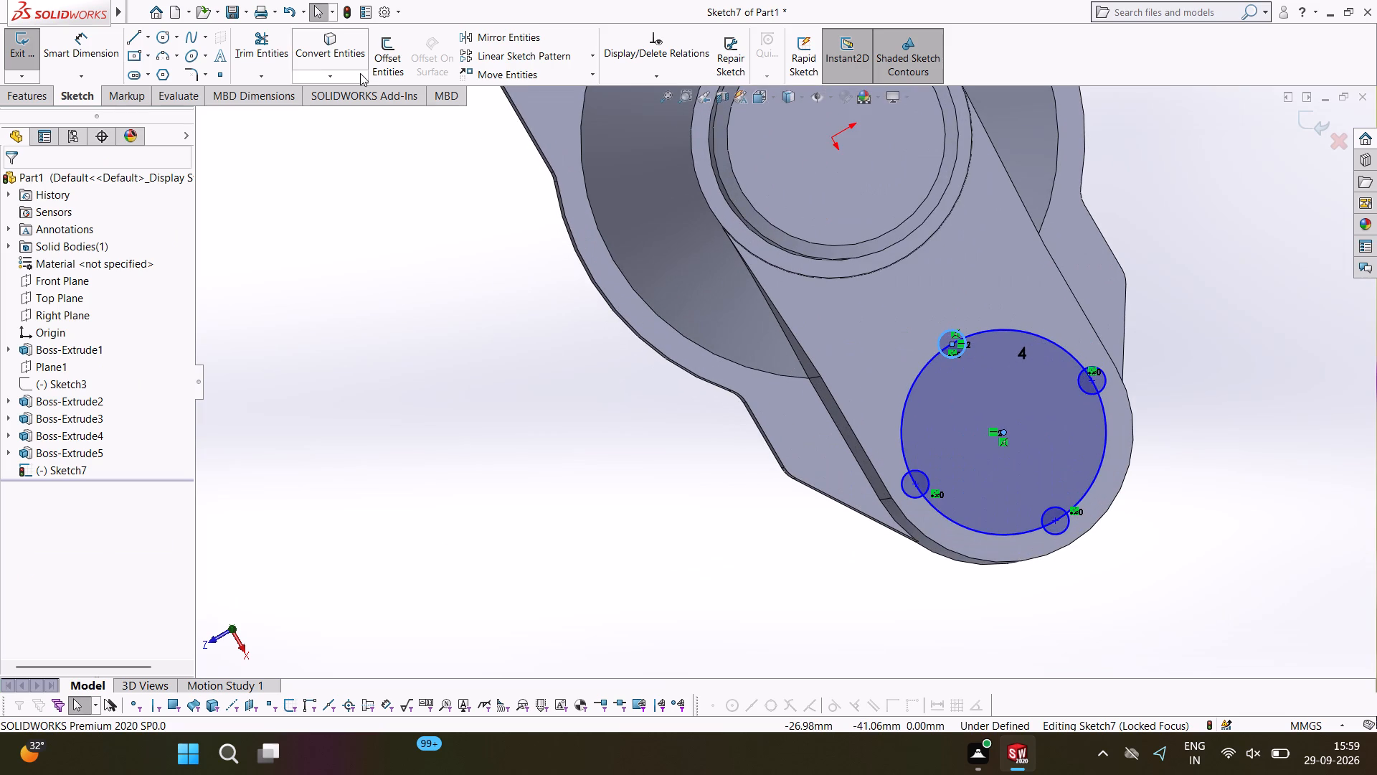
{"action": "left_click", "coordinate": [269, 61]}
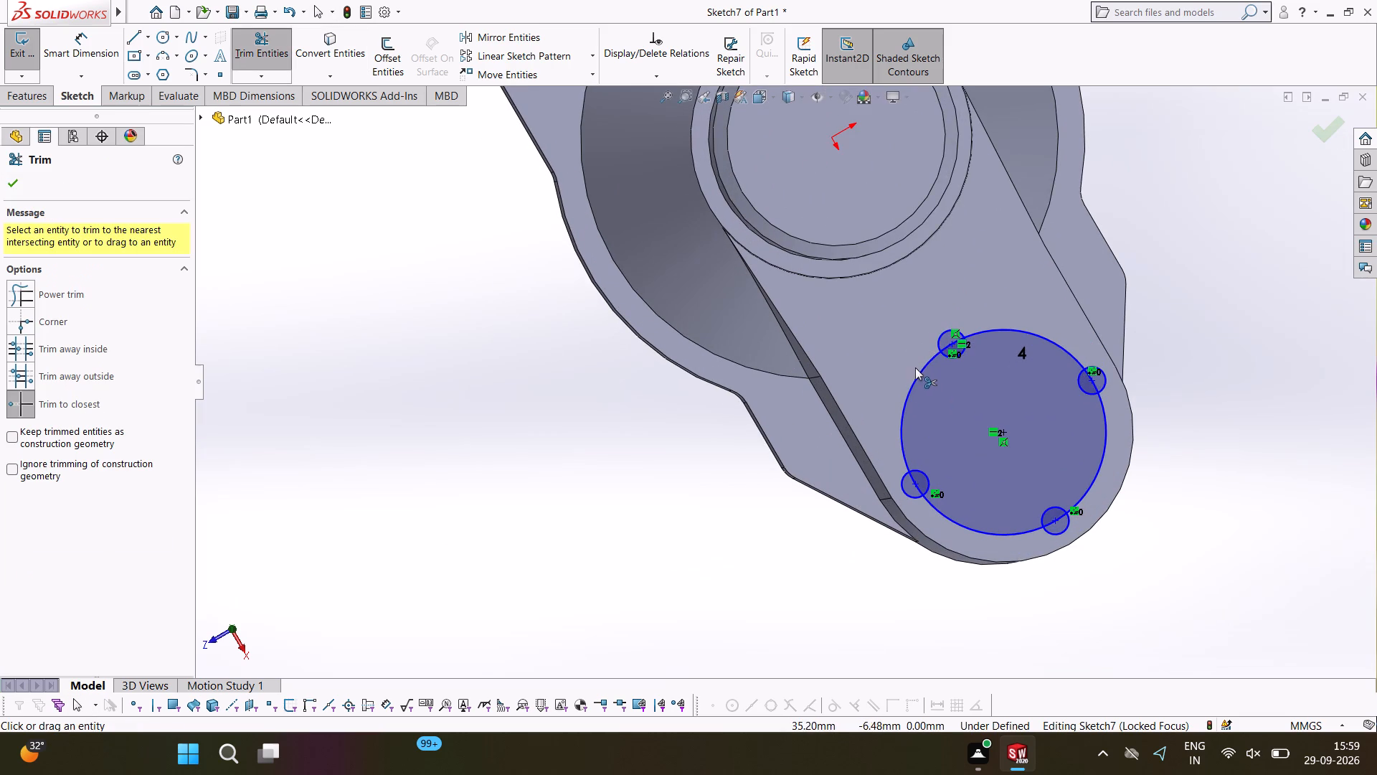
{"action": "left_click", "coordinate": [918, 375]}
{"action": "left_click", "coordinate": [975, 337]}
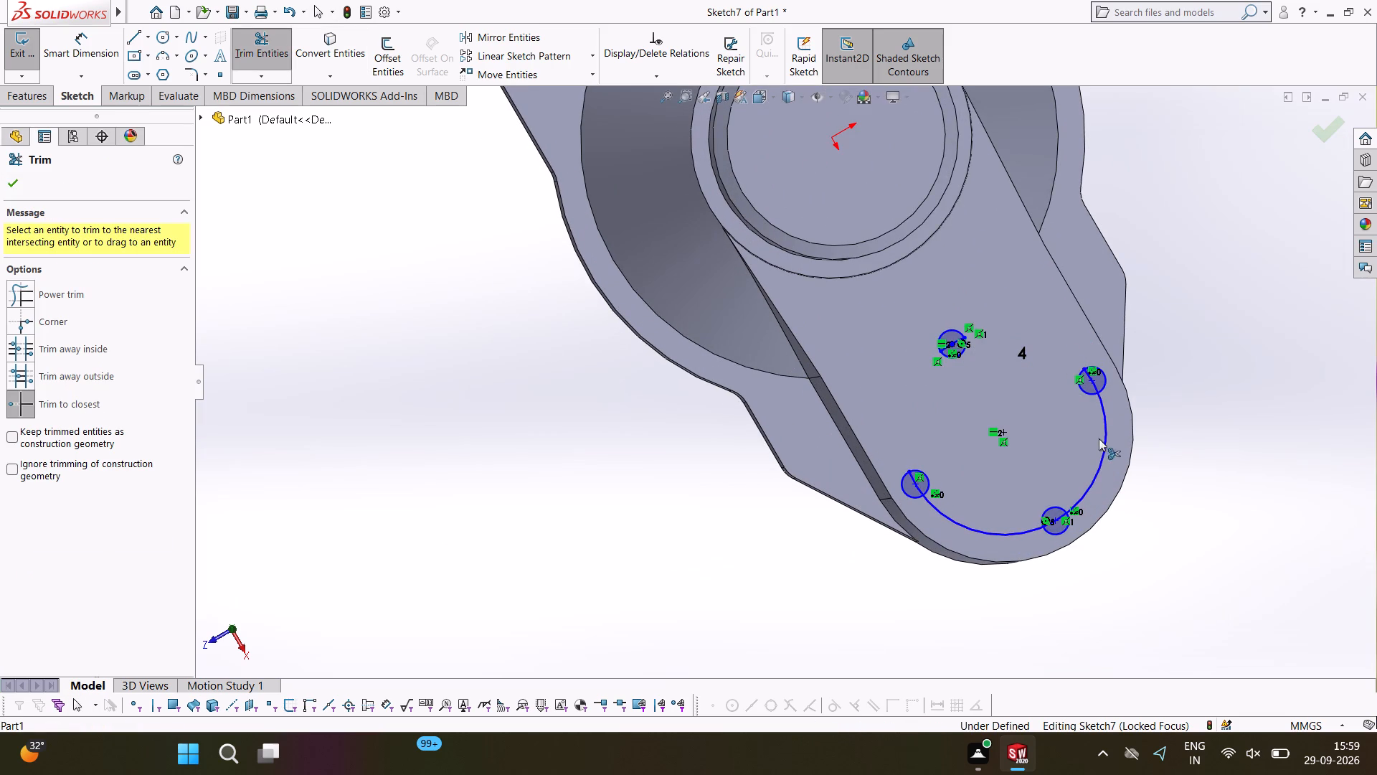
{"action": "left_click", "coordinate": [1105, 450]}
{"action": "left_click", "coordinate": [977, 531]}
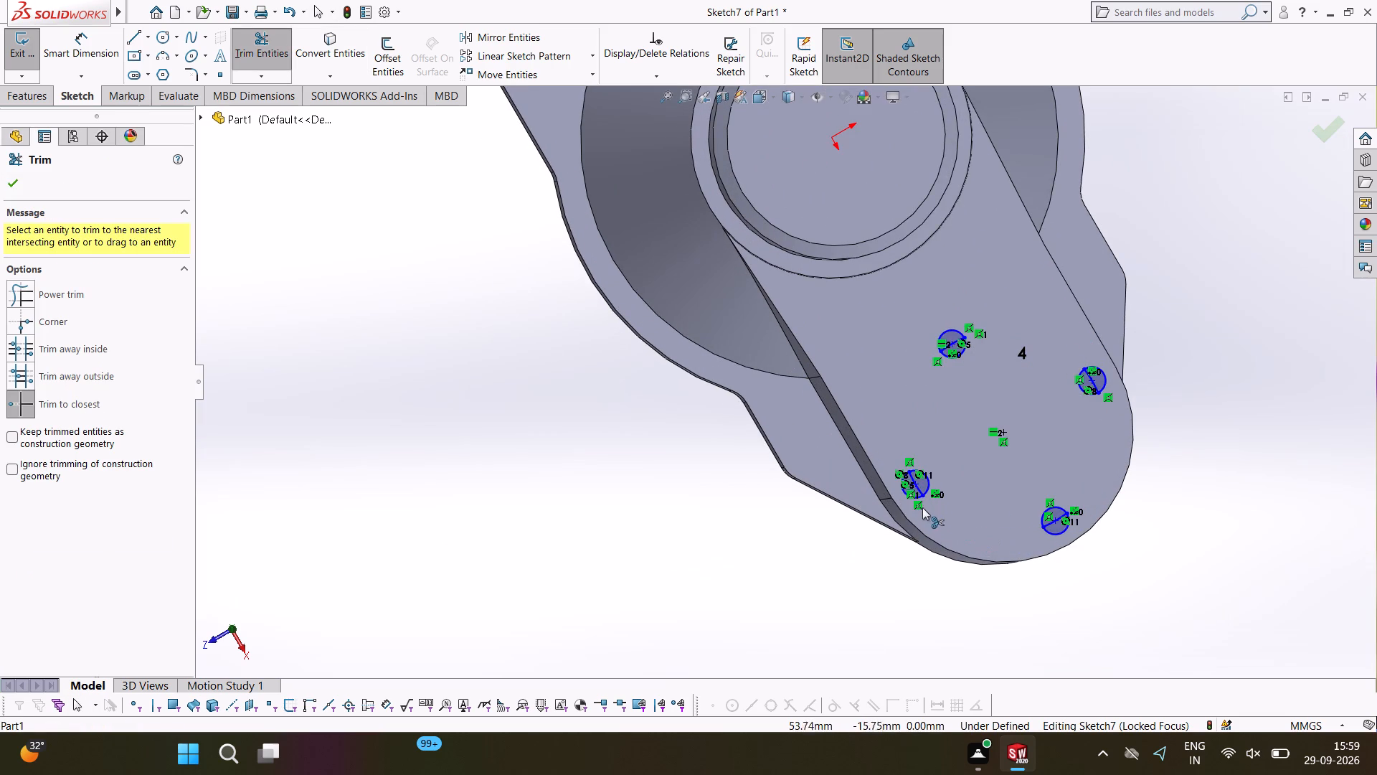
{"action": "left_click", "coordinate": [919, 490]}
{"action": "left_click", "coordinate": [1053, 520]}
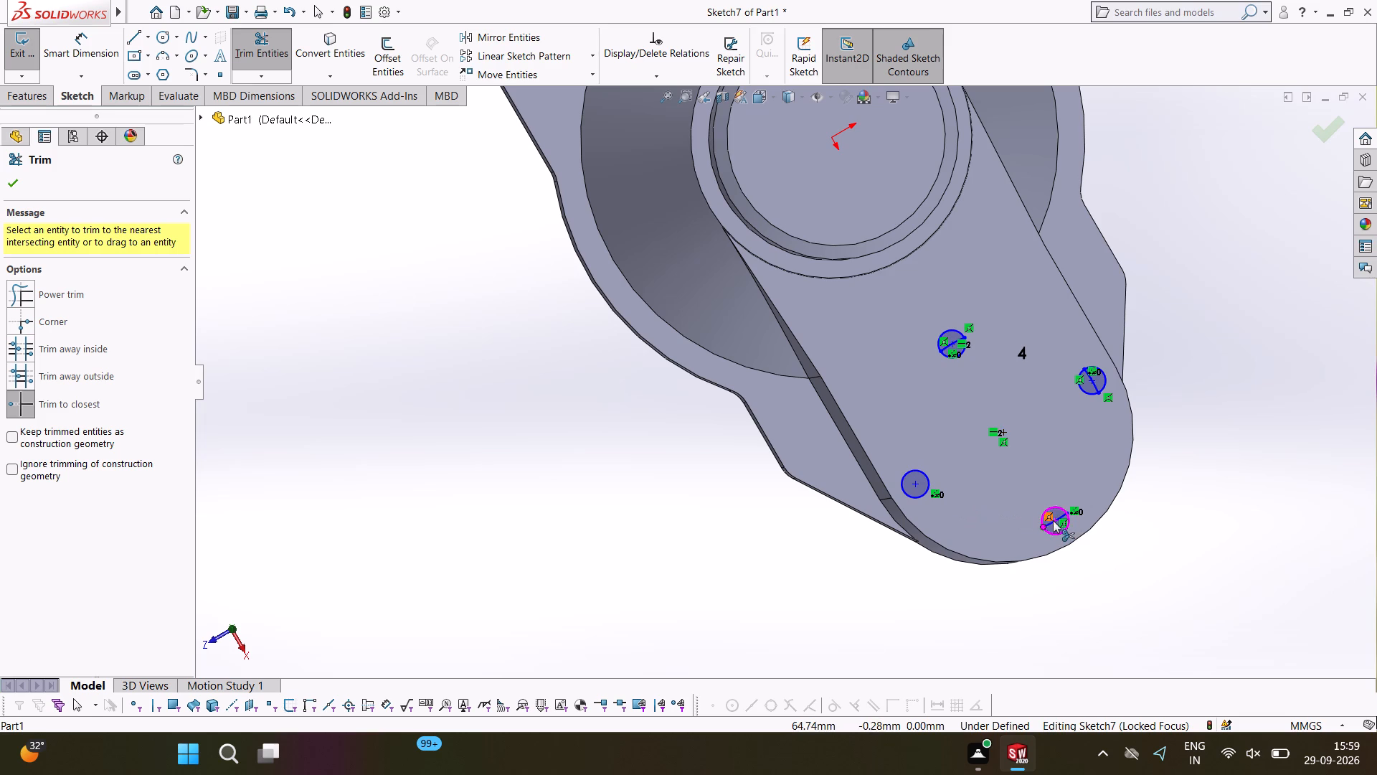
{"action": "left_click", "coordinate": [1051, 525]}
{"action": "left_click", "coordinate": [1092, 382]}
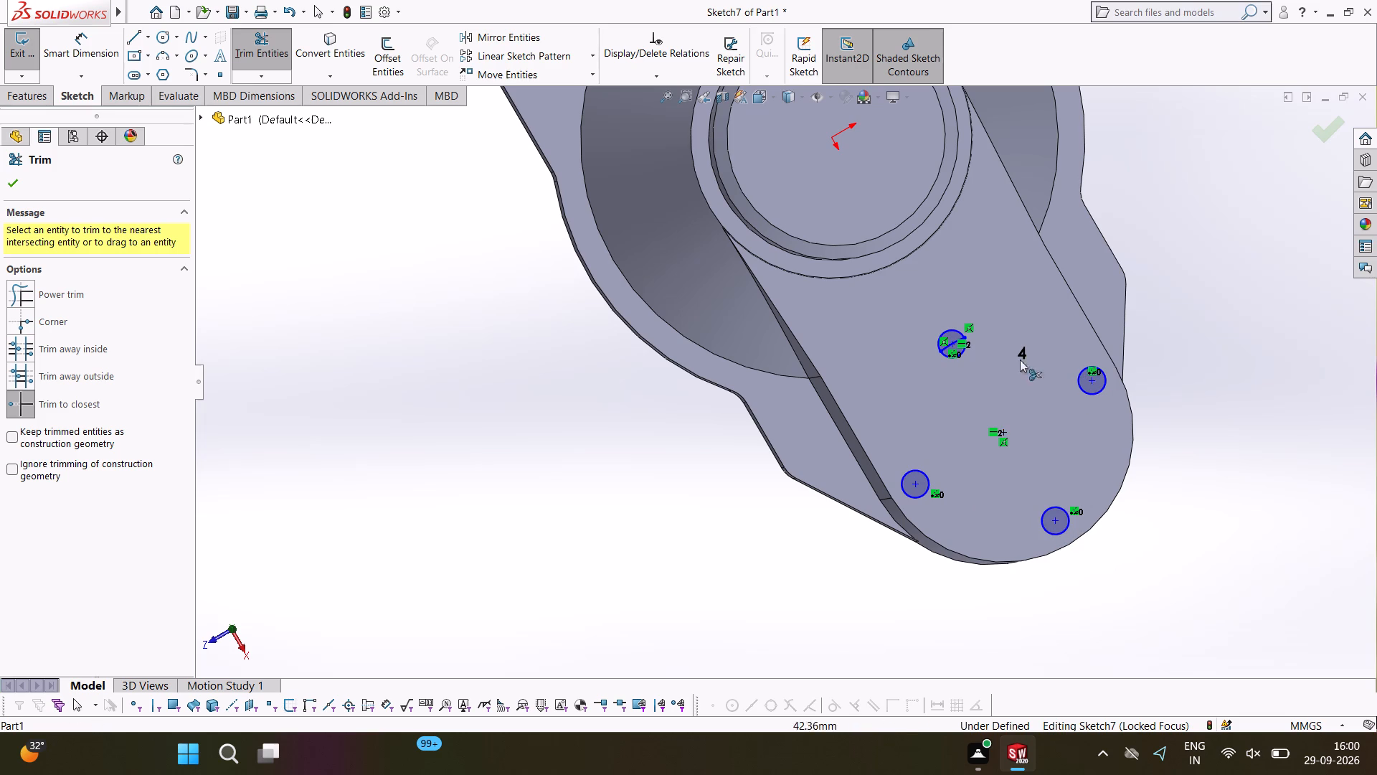
{"action": "left_click", "coordinate": [950, 347]}
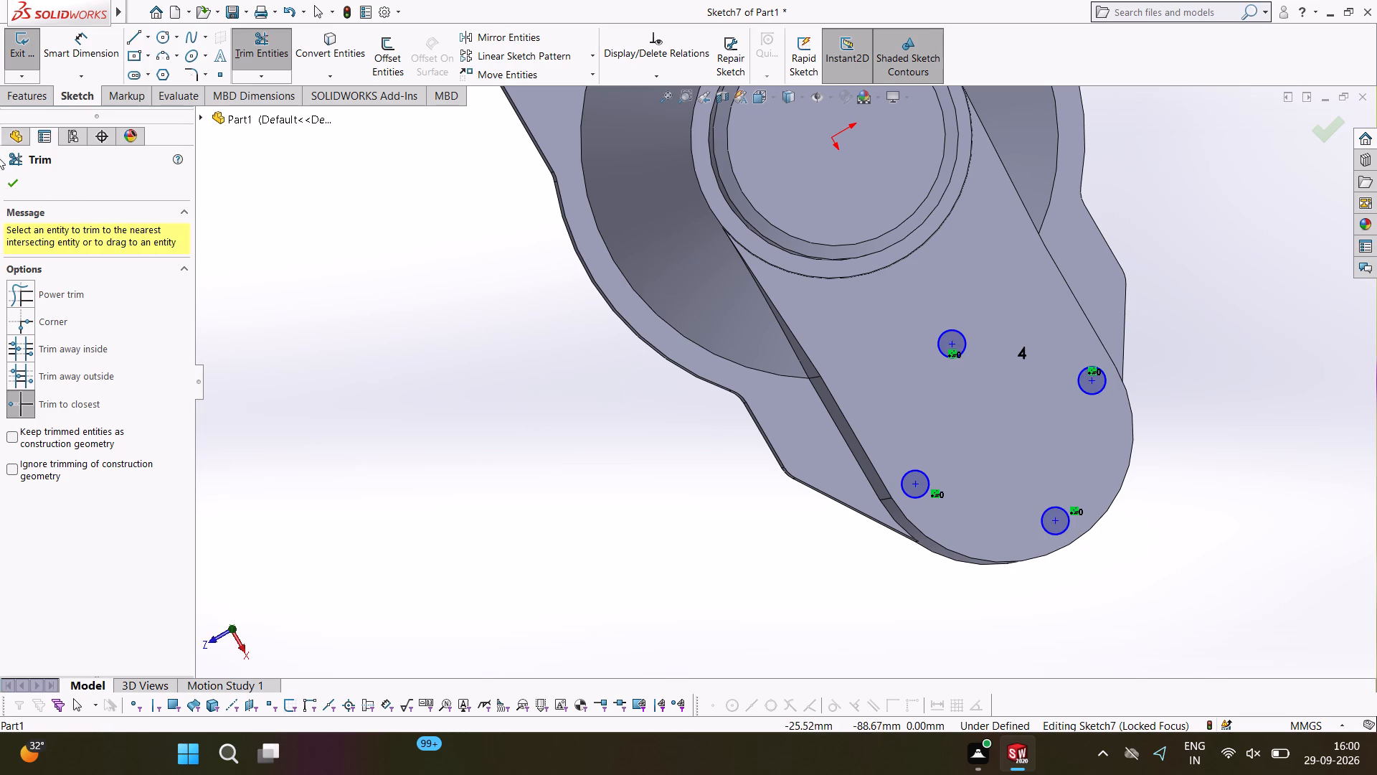
{"action": "left_click", "coordinate": [2, 173]}
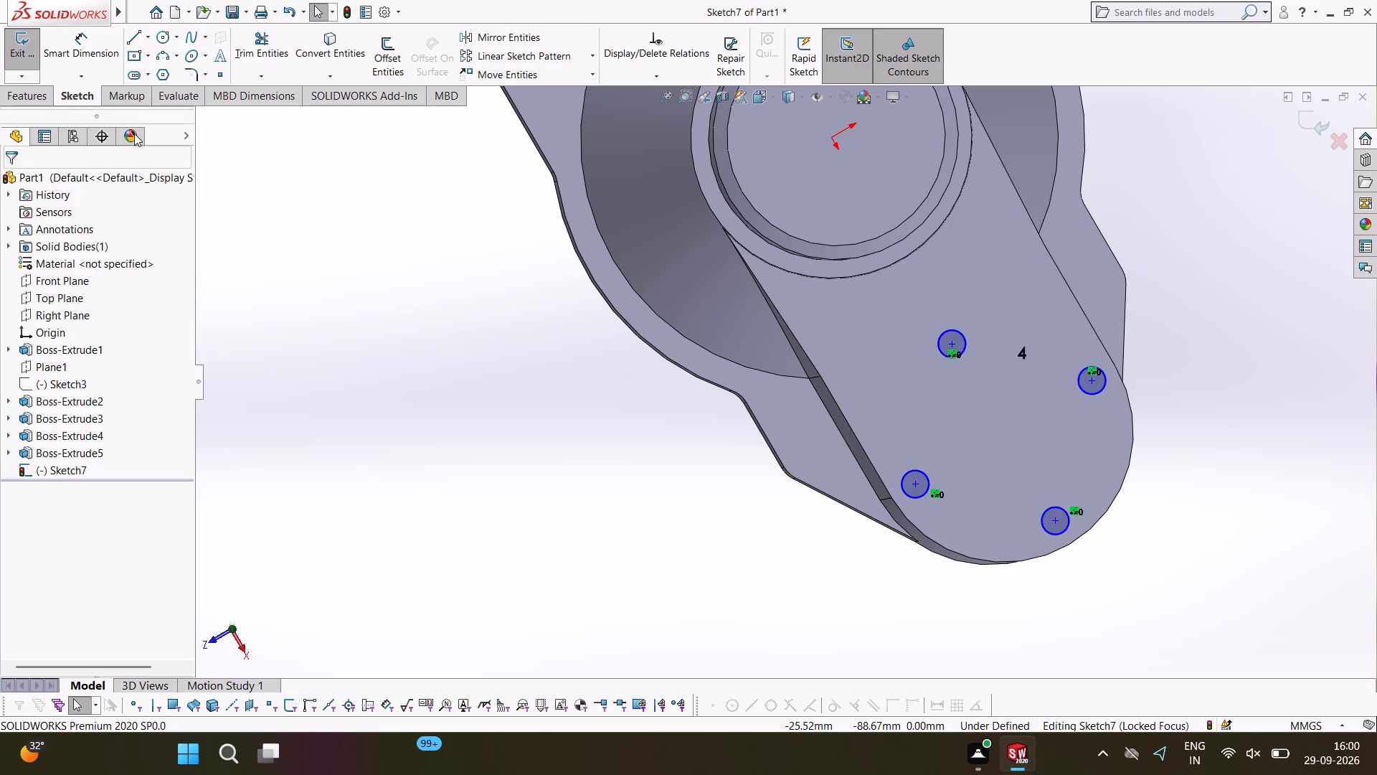
Cut-extrude the four circles into the side boss as blind holes 10 mm deep.
{"action": "left_click", "coordinate": [48, 105]}
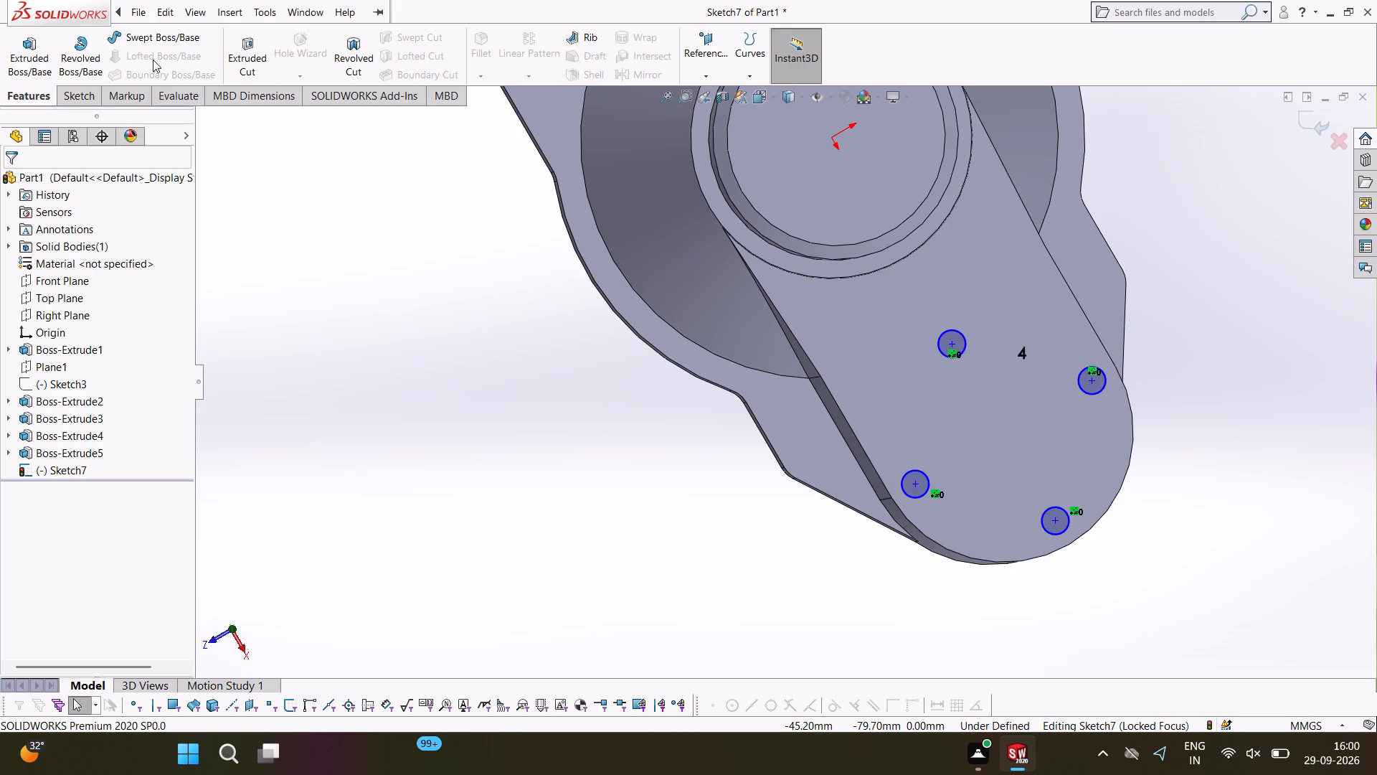
{"action": "left_click", "coordinate": [233, 47]}
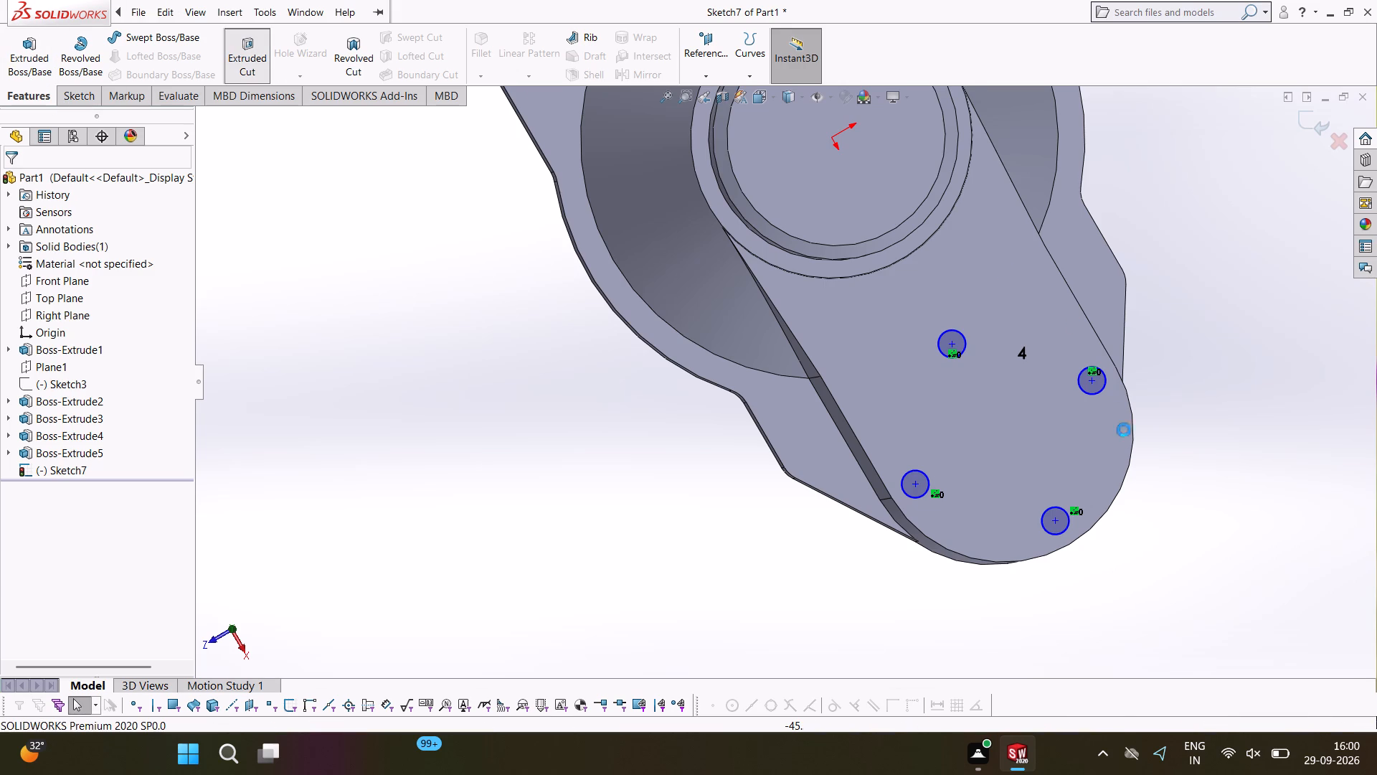
{"action": "middle_click_drag", "start_coordinate": [1191, 480], "coordinate": [1204, 329]}
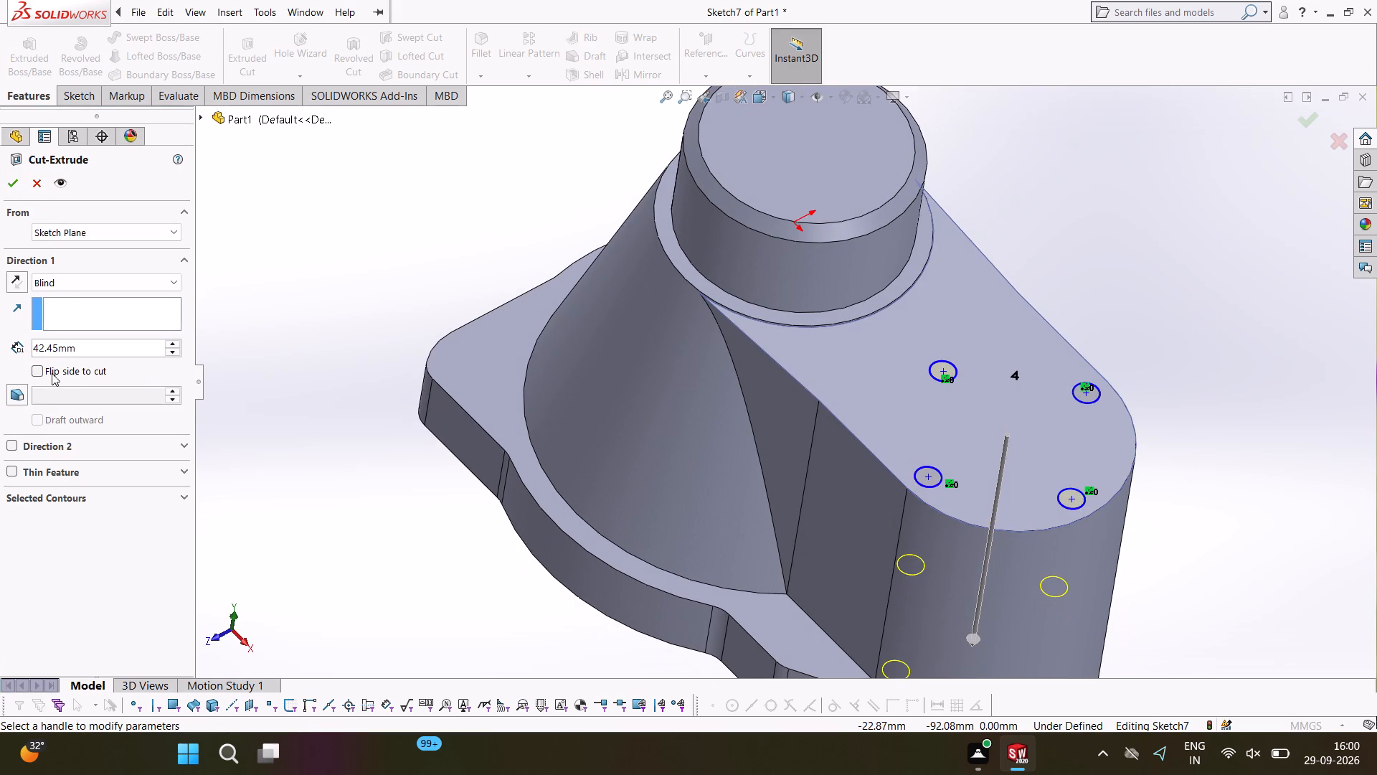
{"action": "left_click", "coordinate": [106, 339]}
{"action": "double_click", "coordinate": [101, 344]}
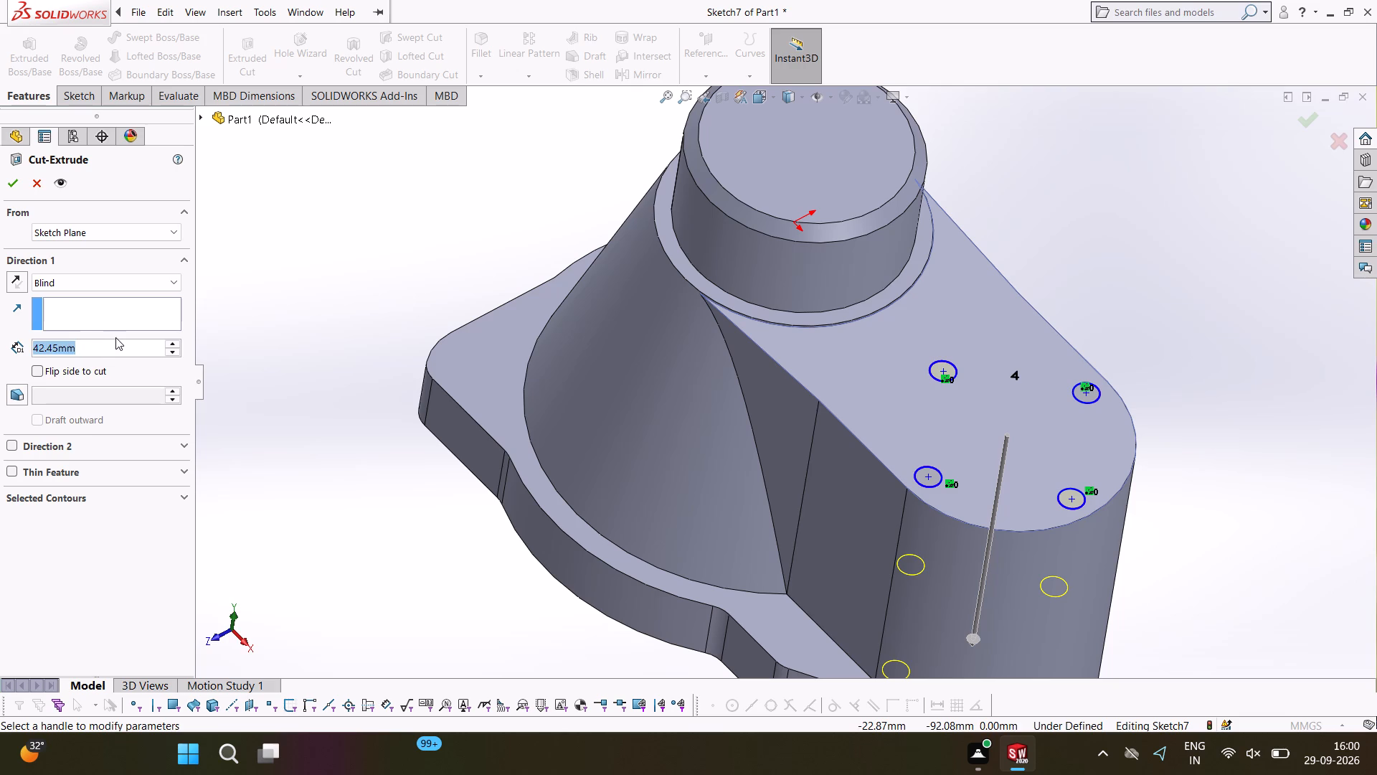
{"action": "type", "text": "10"}
{"action": "key", "text": "Return"}
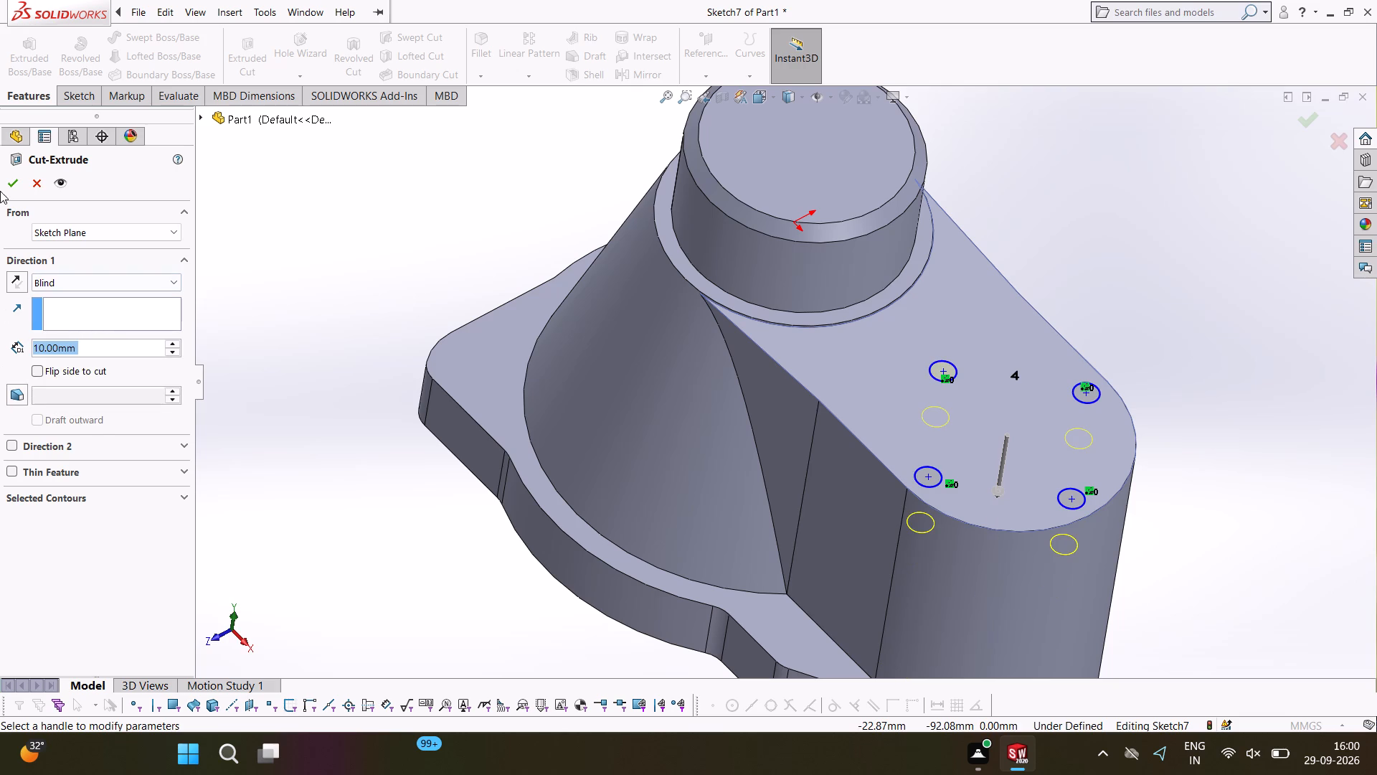
{"action": "left_click", "coordinate": [9, 184]}
{"action": "left_click", "coordinate": [443, 235]}
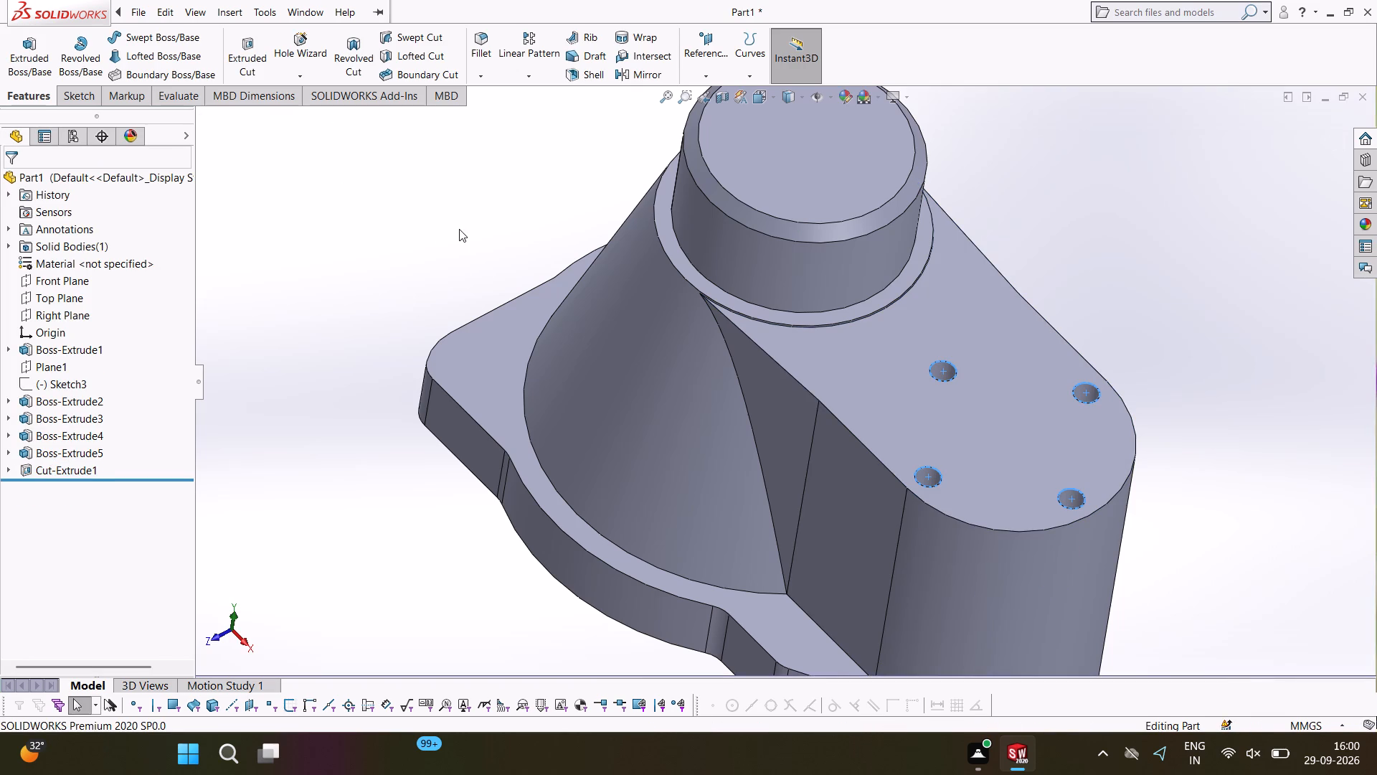
Start an extruded cut sketch on the floor of the hole nearest the tower and draw a concentric circle of 1.8 mm radius.
{"action": "middle_click_drag", "start_coordinate": [459, 240], "coordinate": [438, 384]}
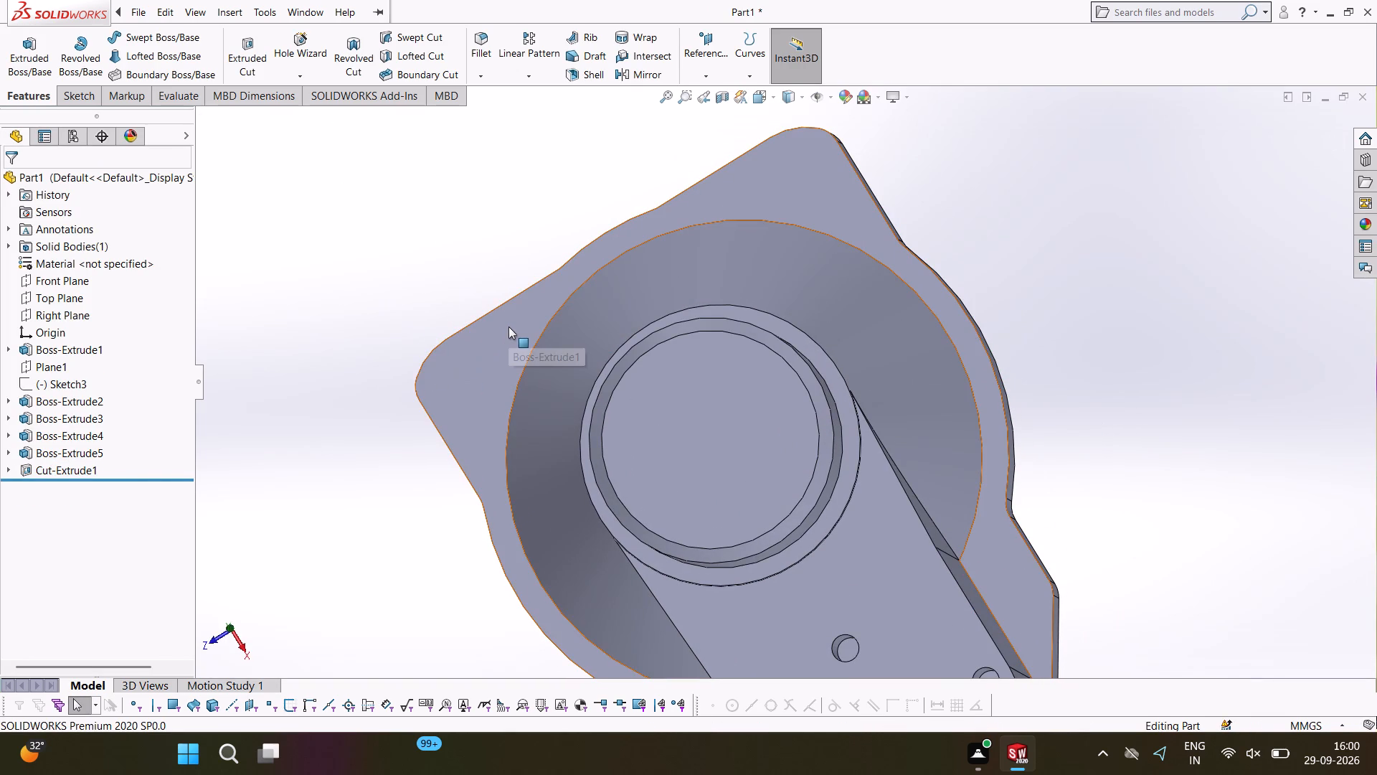
{"action": "scroll", "coordinate": [512, 323], "scroll_direction": "down", "scroll_amount": 4, "text": "ctrl"}
{"action": "scroll", "coordinate": [667, 342], "scroll_direction": "up", "scroll_amount": 5, "text": "ctrl"}
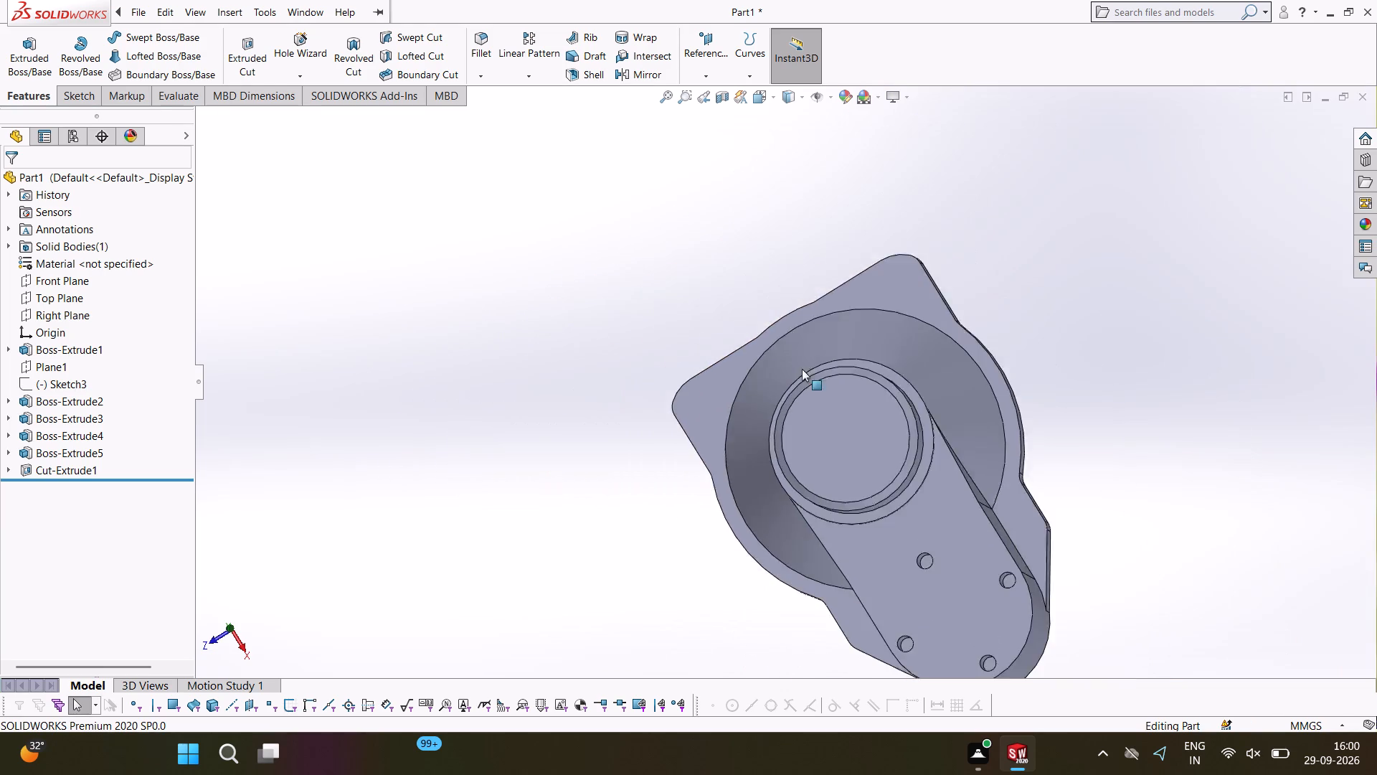
{"action": "scroll", "coordinate": [802, 369], "scroll_direction": "up", "scroll_amount": 4, "text": "ctrl"}
{"action": "scroll", "coordinate": [915, 608], "scroll_direction": "down", "scroll_amount": 2, "text": "ctrl"}
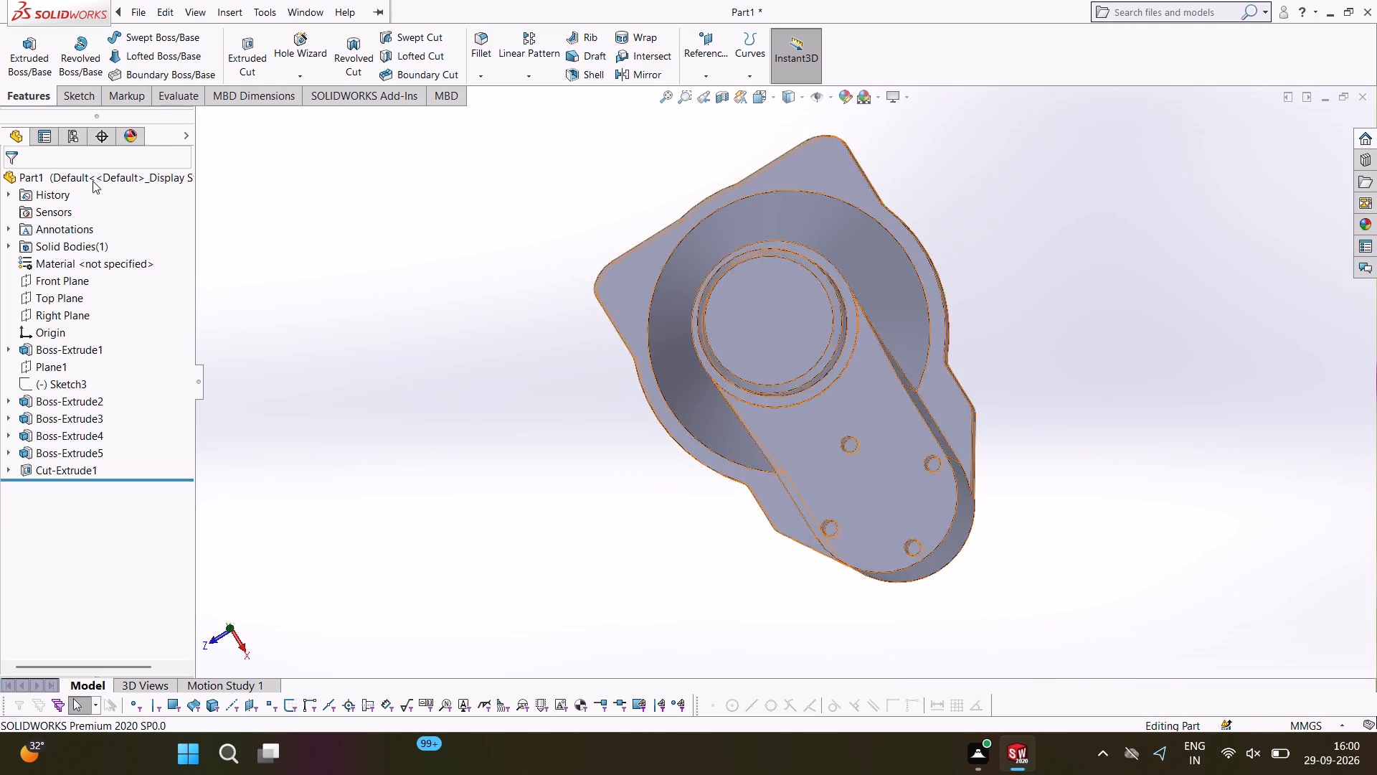
{"action": "left_click", "coordinate": [261, 52]}
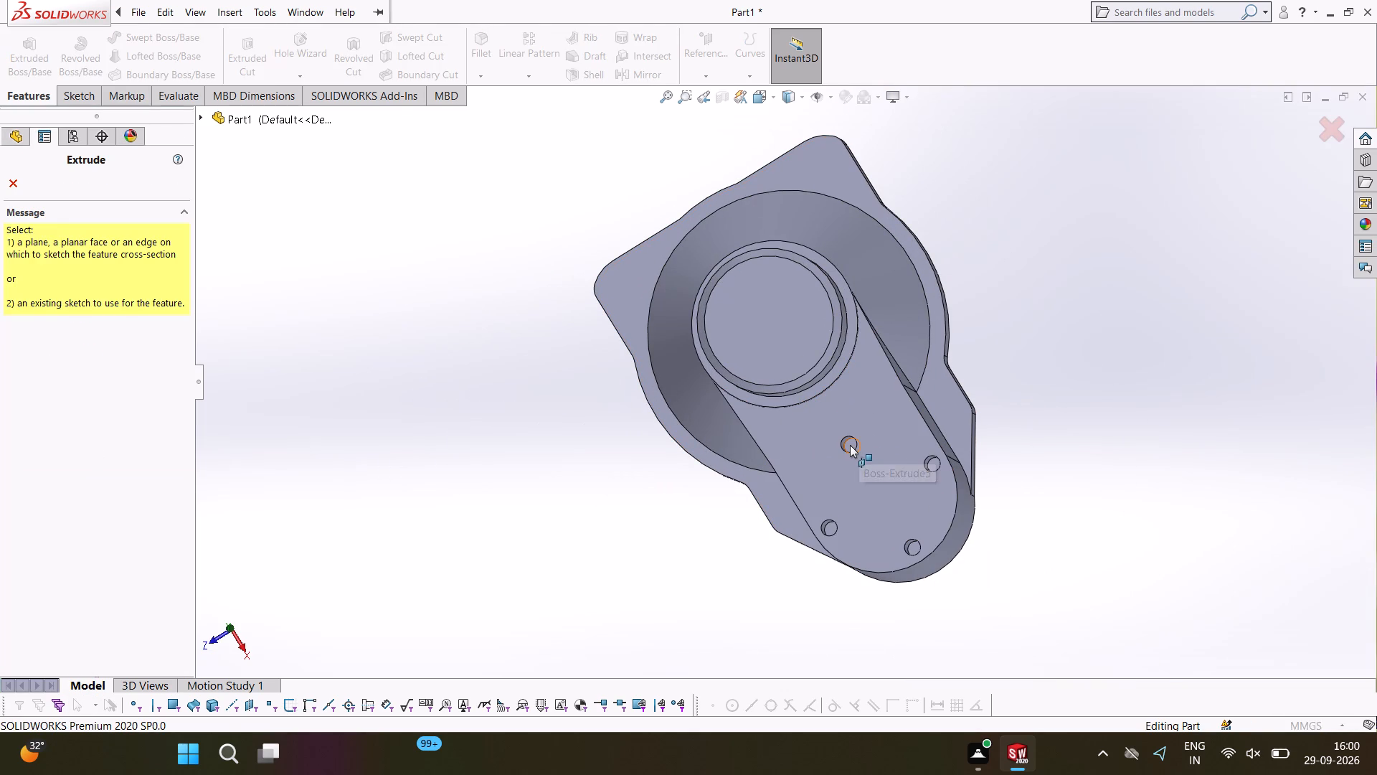
{"action": "left_click", "coordinate": [850, 442]}
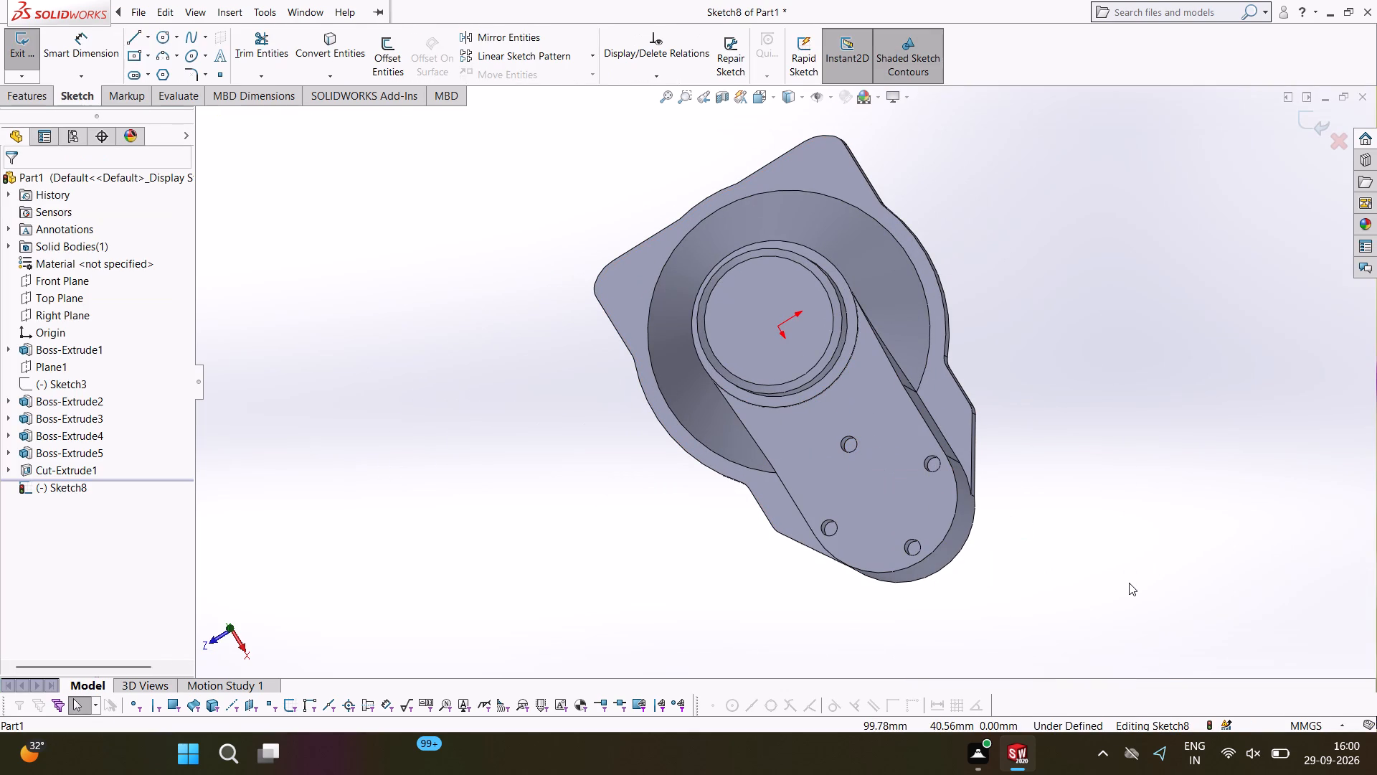
{"action": "key", "text": "space"}
{"action": "left_click", "coordinate": [184, 110]}
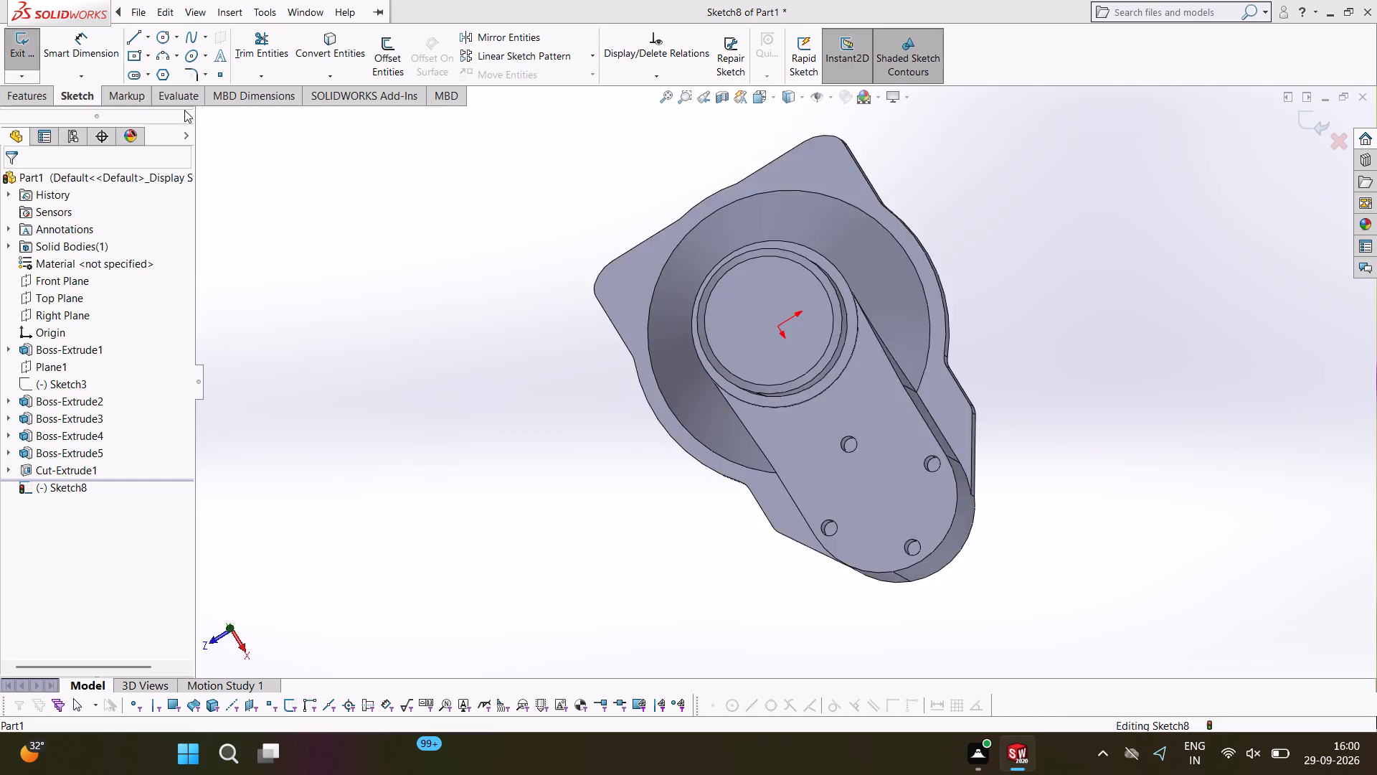
{"action": "left_click", "coordinate": [164, 40]}
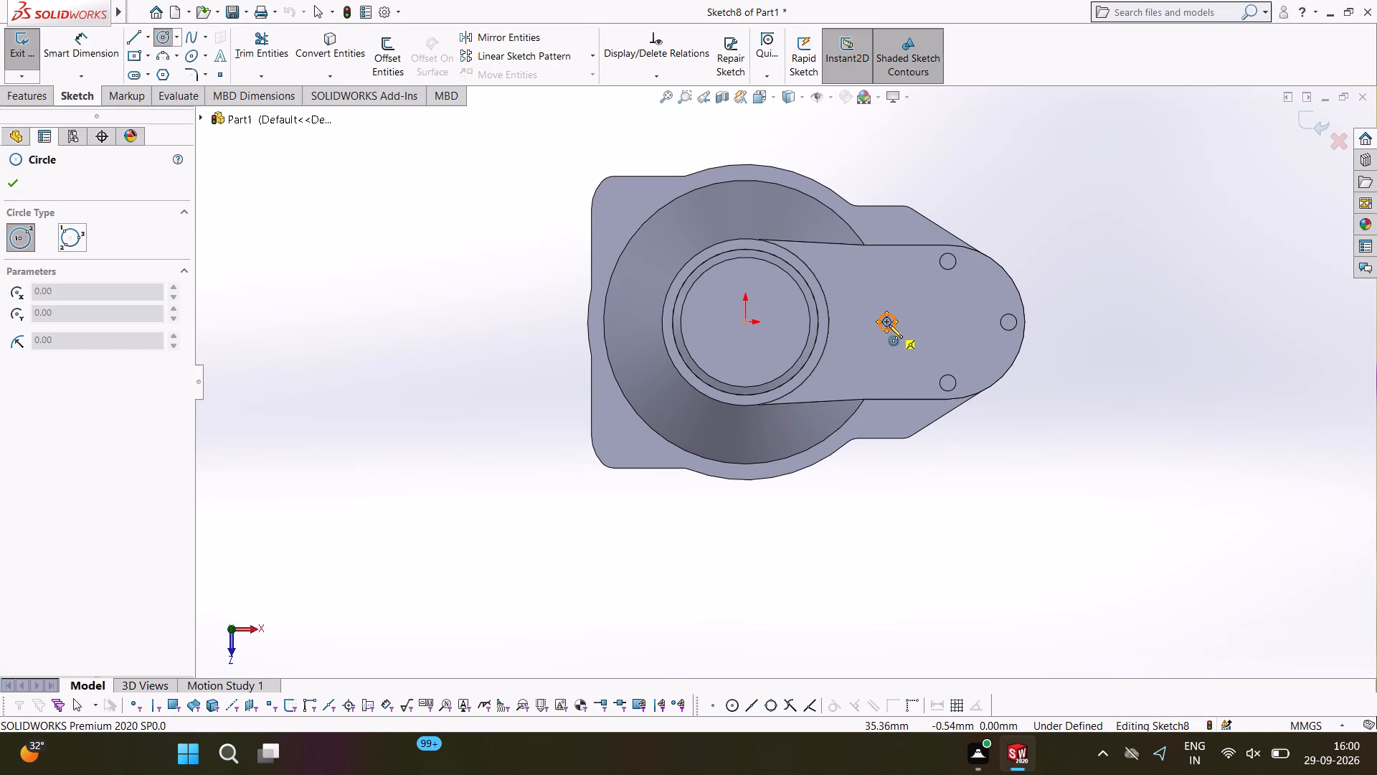
{"action": "scroll", "coordinate": [885, 321], "scroll_direction": "down", "scroll_amount": 10, "text": "ctrl"}
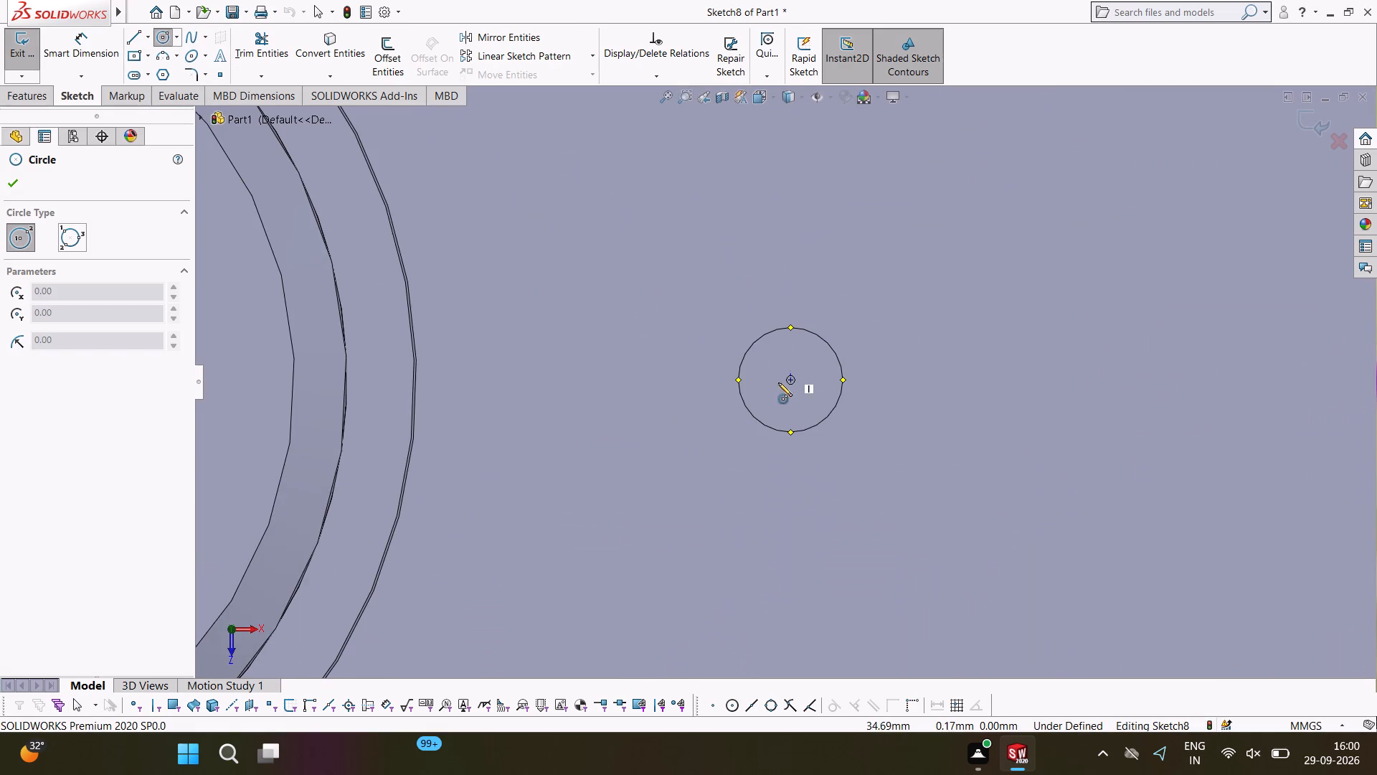
{"action": "left_click", "coordinate": [790, 379]}
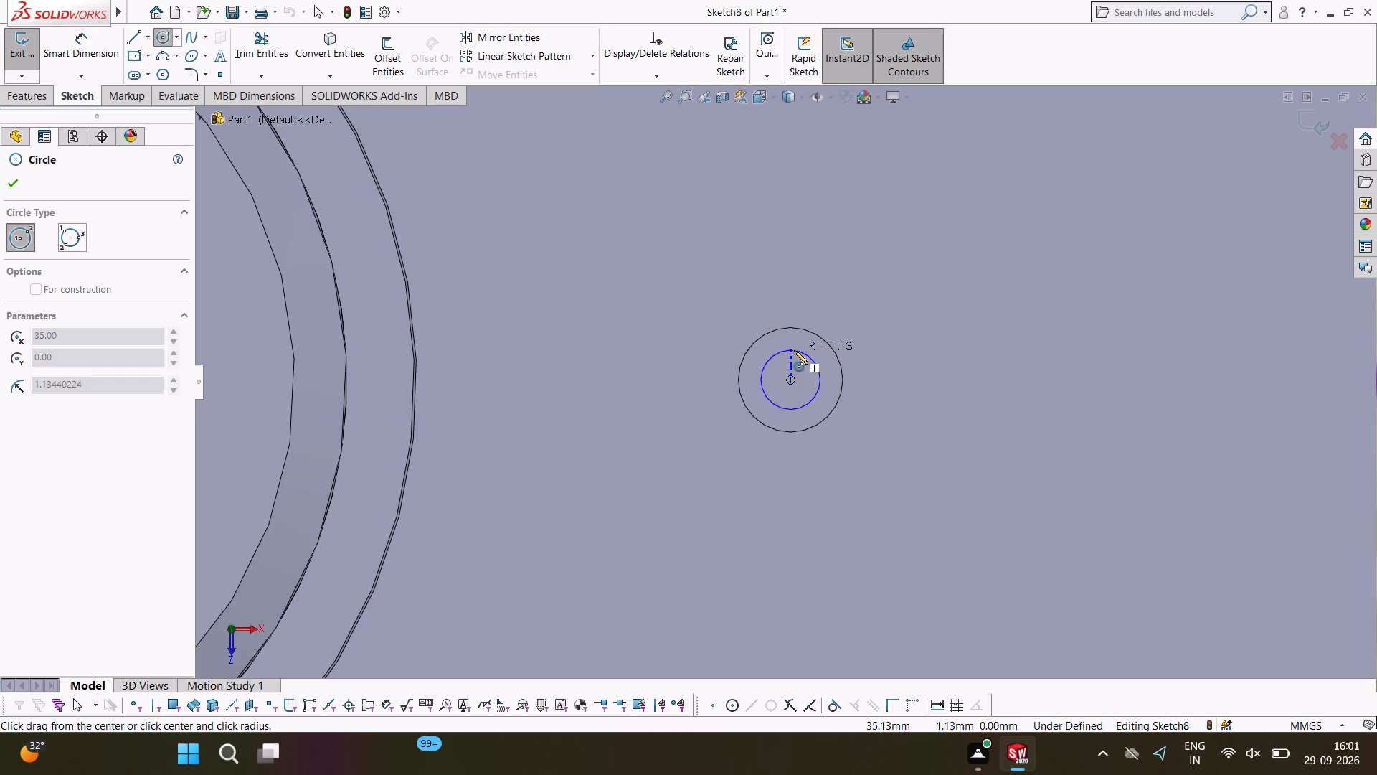
{"action": "left_click", "coordinate": [794, 344]}
{"action": "type", "text": "1.8"}
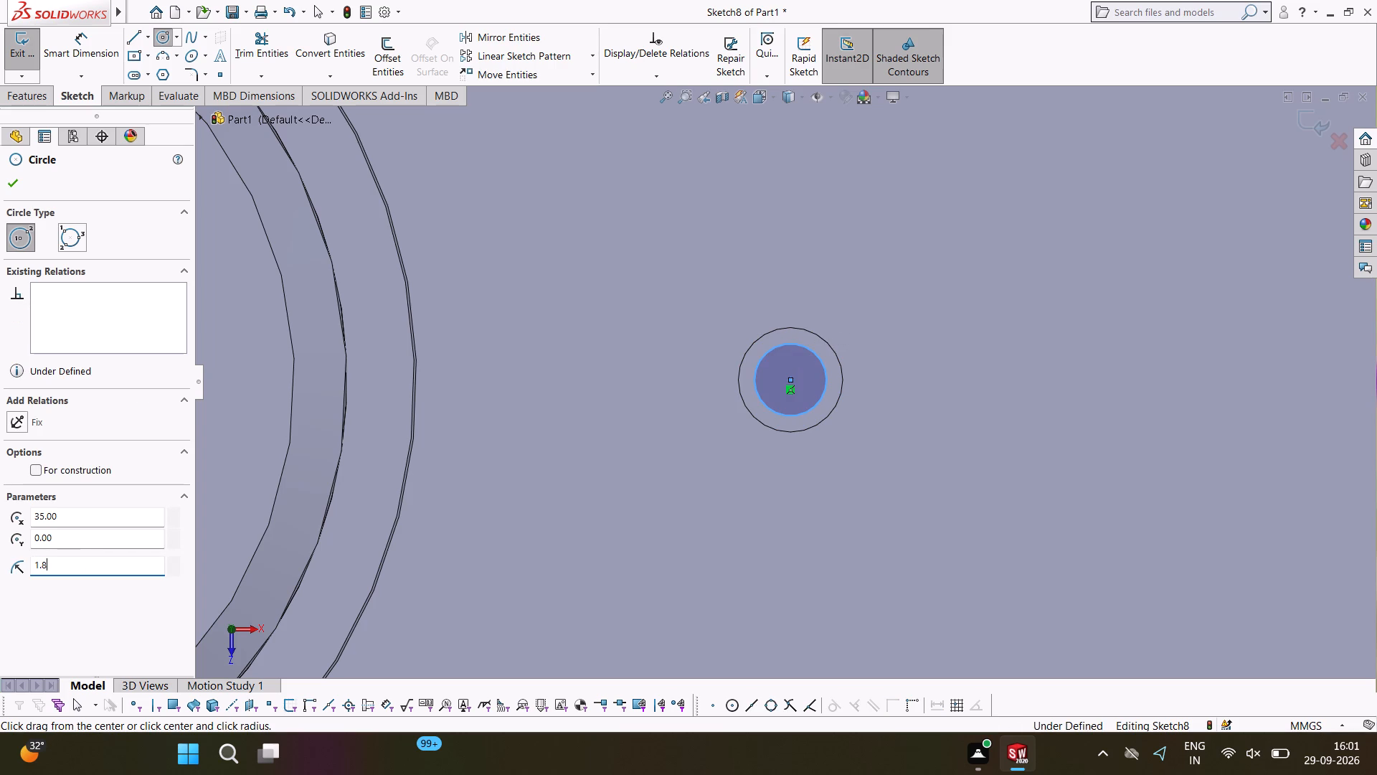
{"action": "key", "text": "Return"}
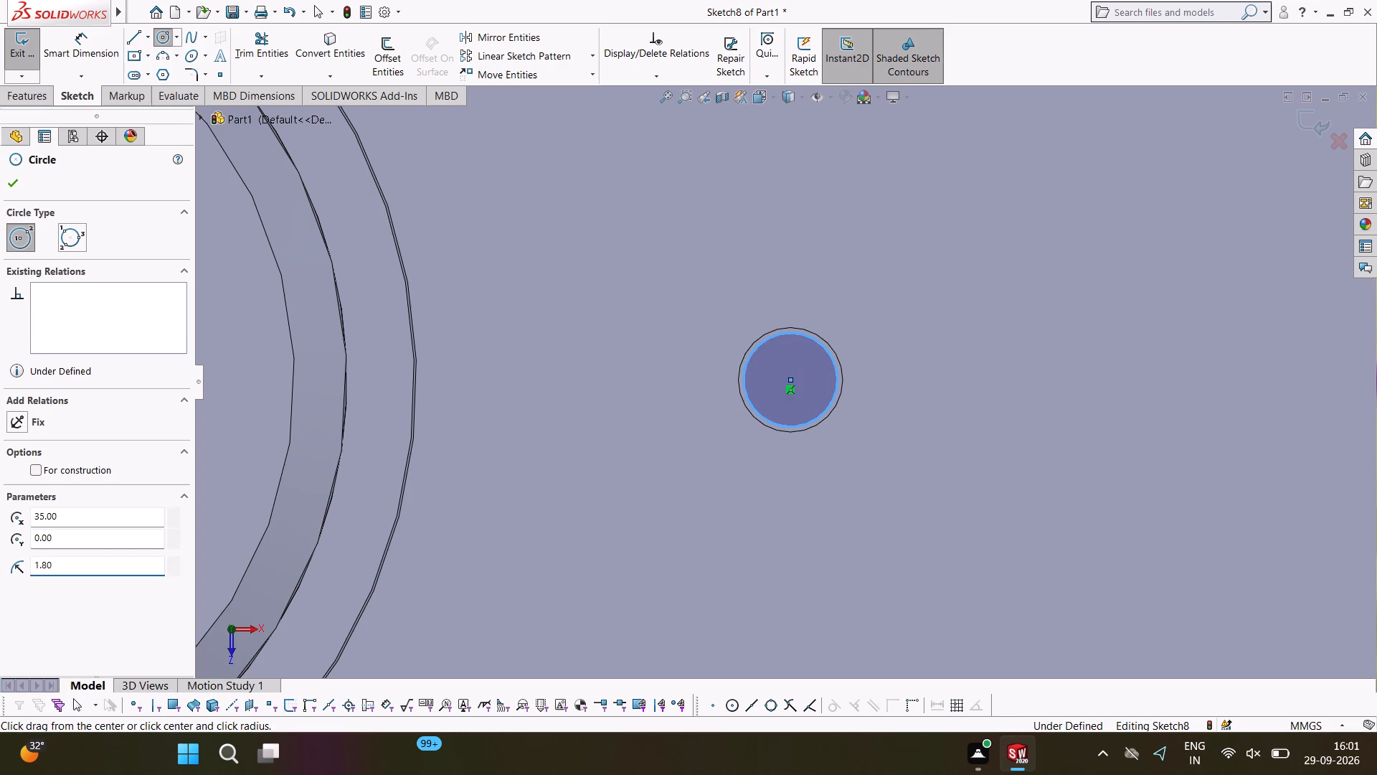
{"action": "right_click", "coordinate": [794, 344]}
{"action": "left_click", "coordinate": [839, 357]}
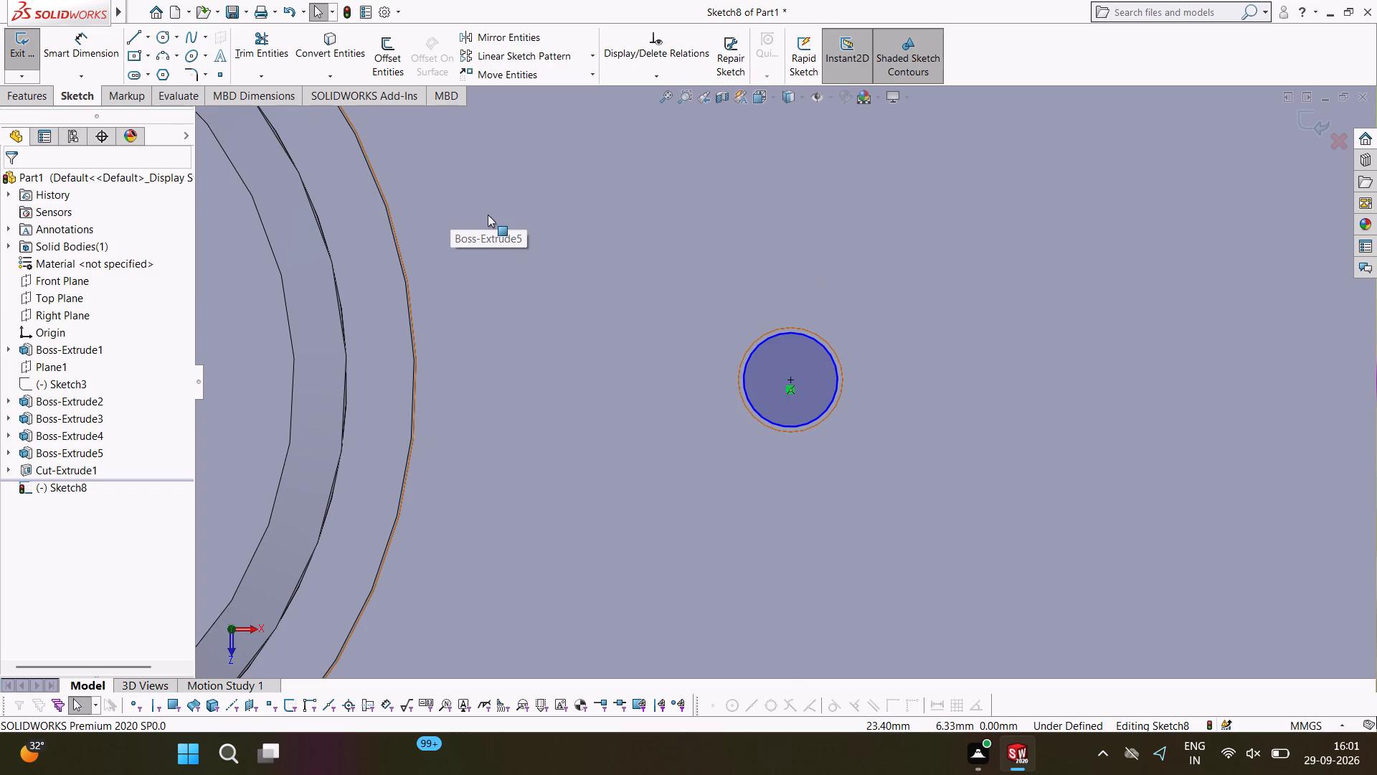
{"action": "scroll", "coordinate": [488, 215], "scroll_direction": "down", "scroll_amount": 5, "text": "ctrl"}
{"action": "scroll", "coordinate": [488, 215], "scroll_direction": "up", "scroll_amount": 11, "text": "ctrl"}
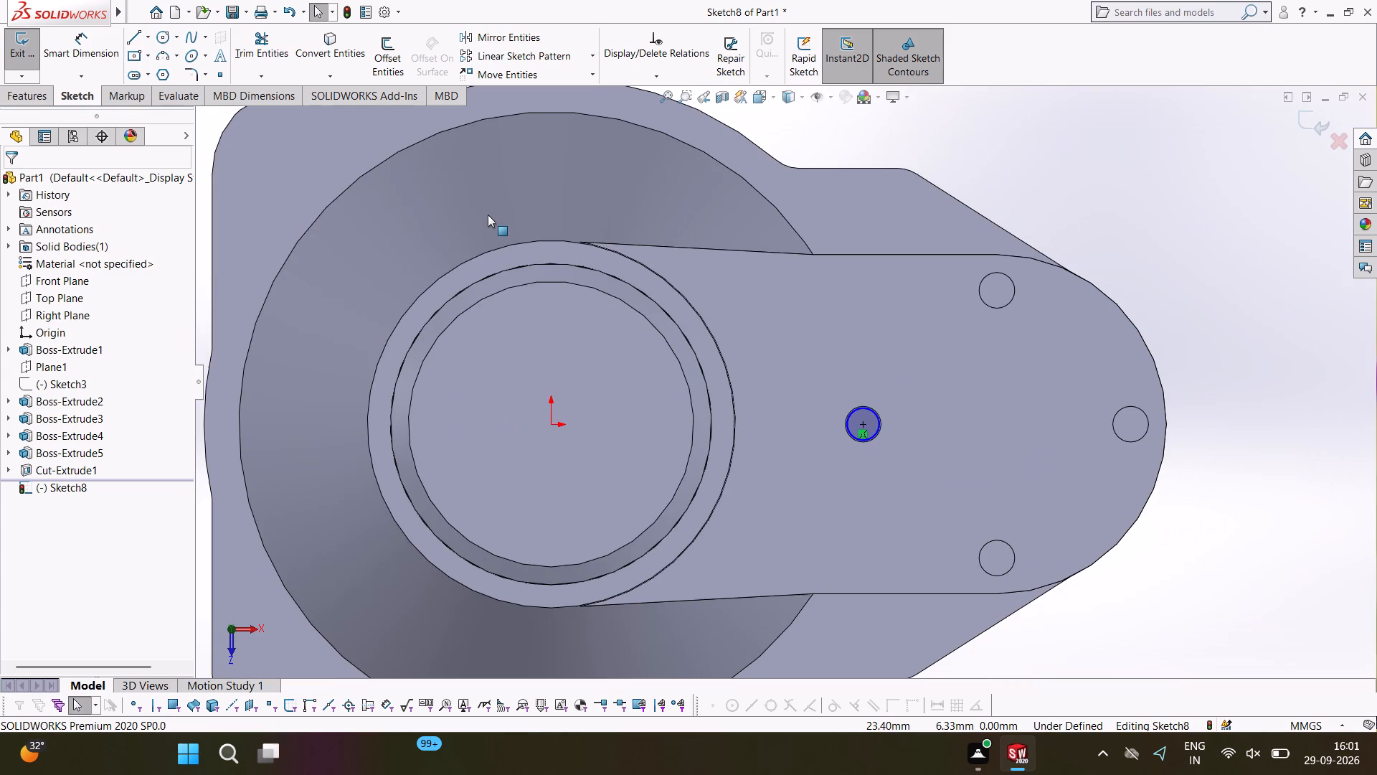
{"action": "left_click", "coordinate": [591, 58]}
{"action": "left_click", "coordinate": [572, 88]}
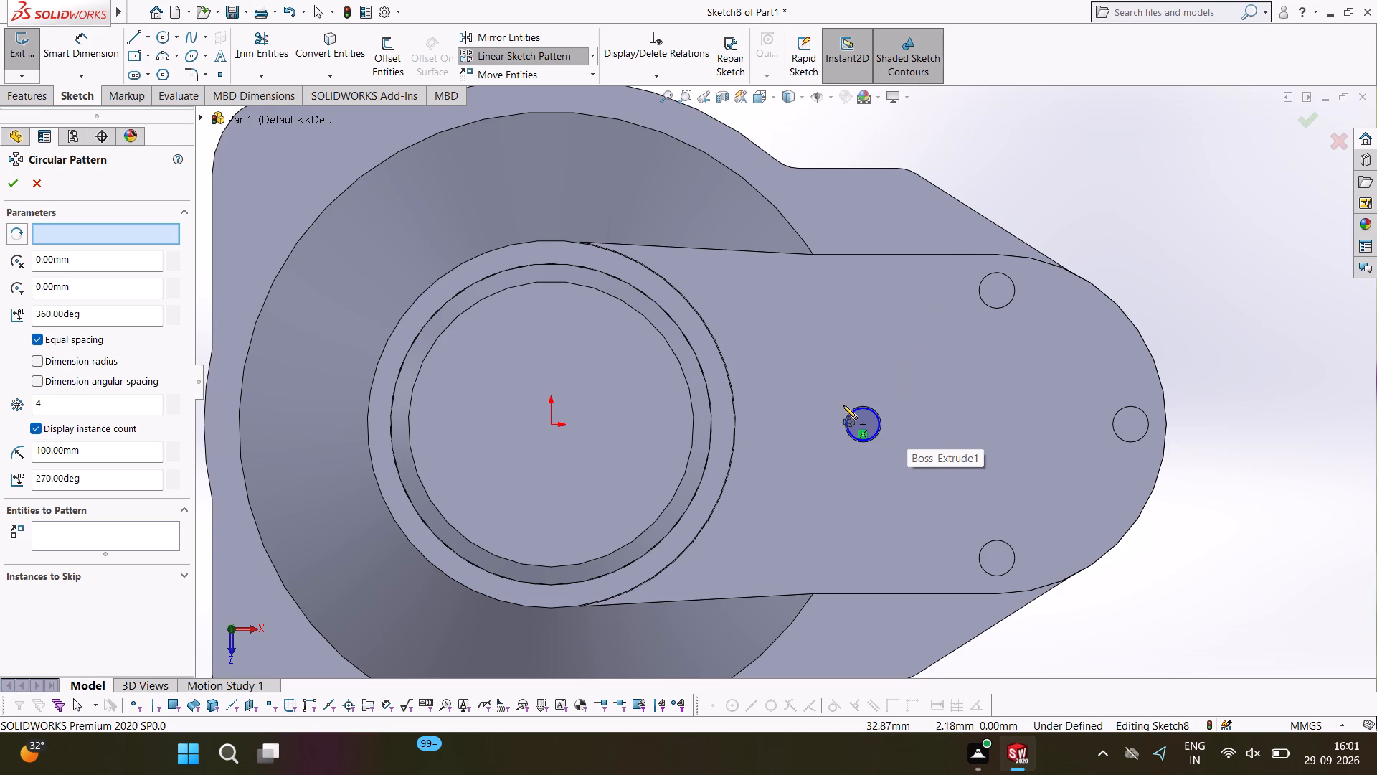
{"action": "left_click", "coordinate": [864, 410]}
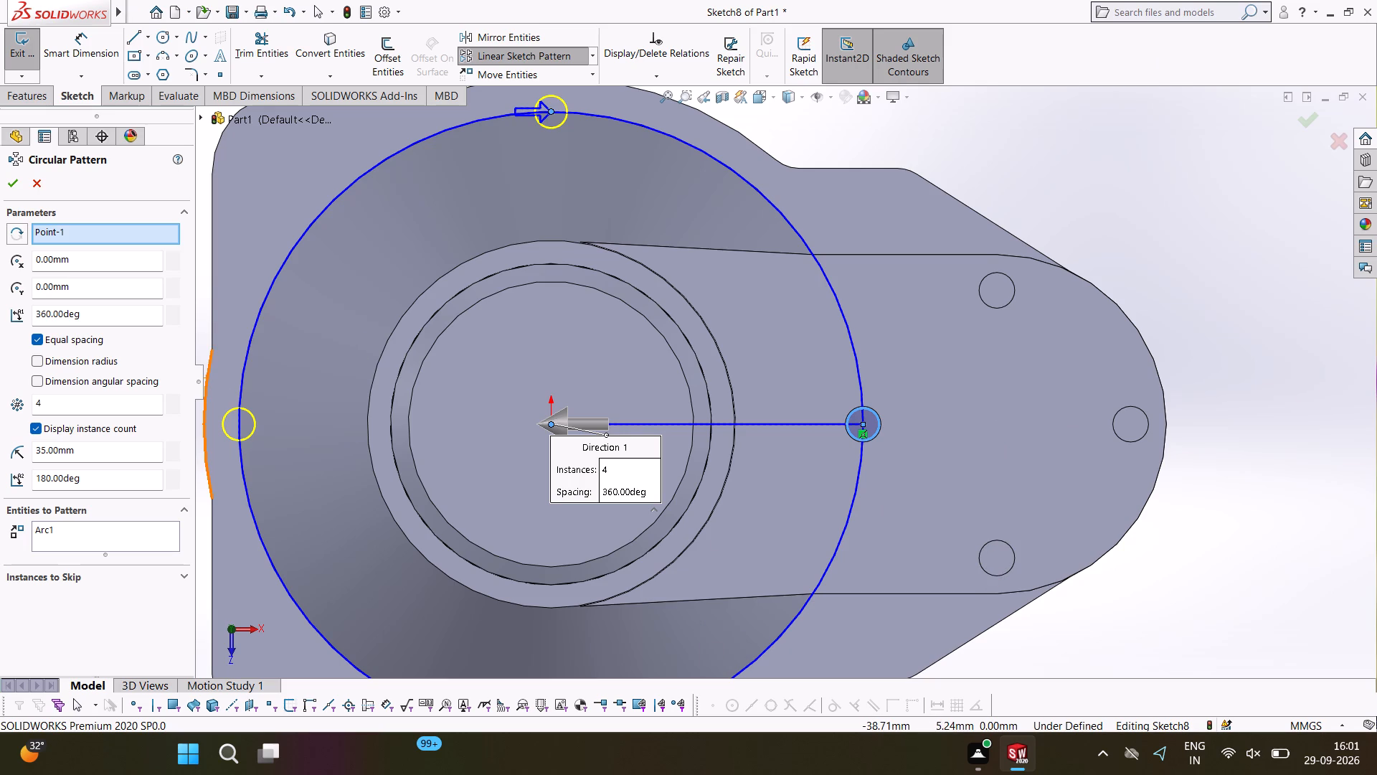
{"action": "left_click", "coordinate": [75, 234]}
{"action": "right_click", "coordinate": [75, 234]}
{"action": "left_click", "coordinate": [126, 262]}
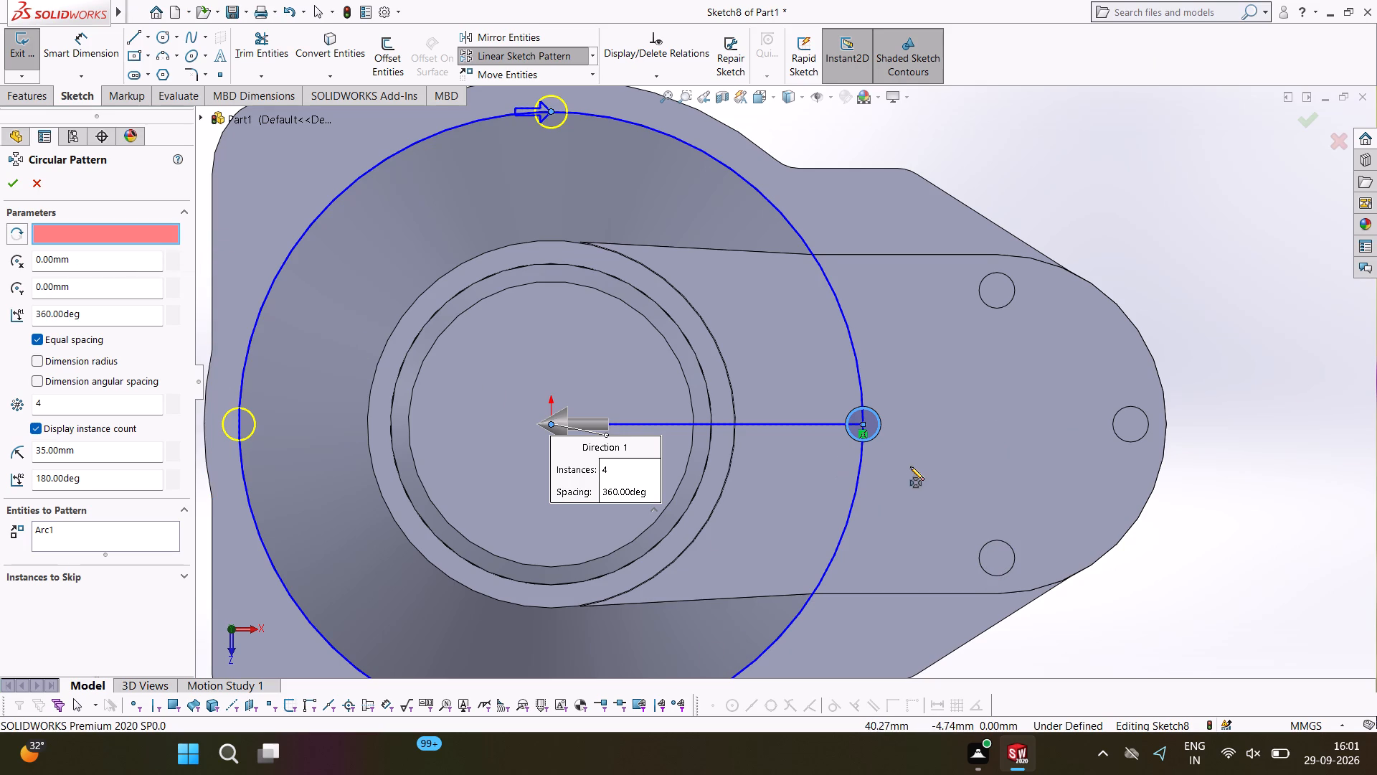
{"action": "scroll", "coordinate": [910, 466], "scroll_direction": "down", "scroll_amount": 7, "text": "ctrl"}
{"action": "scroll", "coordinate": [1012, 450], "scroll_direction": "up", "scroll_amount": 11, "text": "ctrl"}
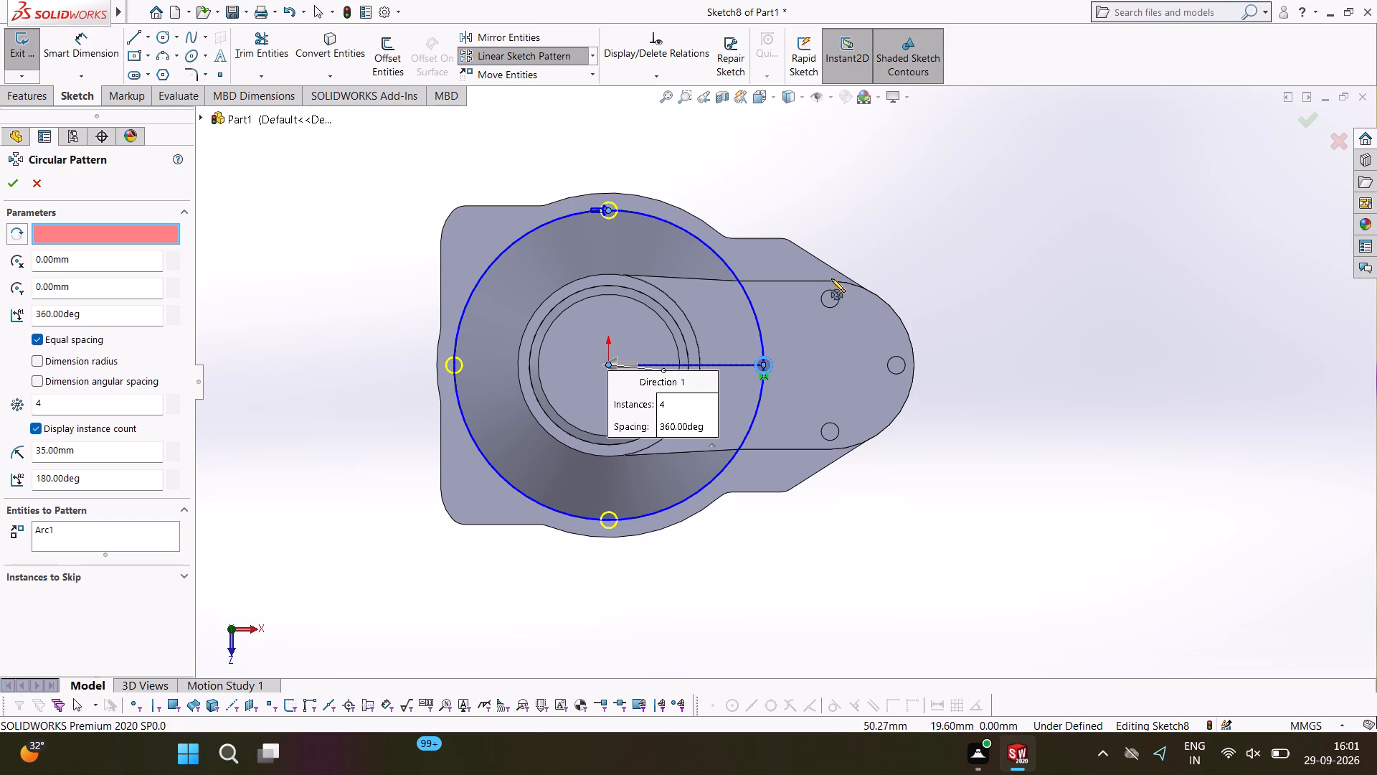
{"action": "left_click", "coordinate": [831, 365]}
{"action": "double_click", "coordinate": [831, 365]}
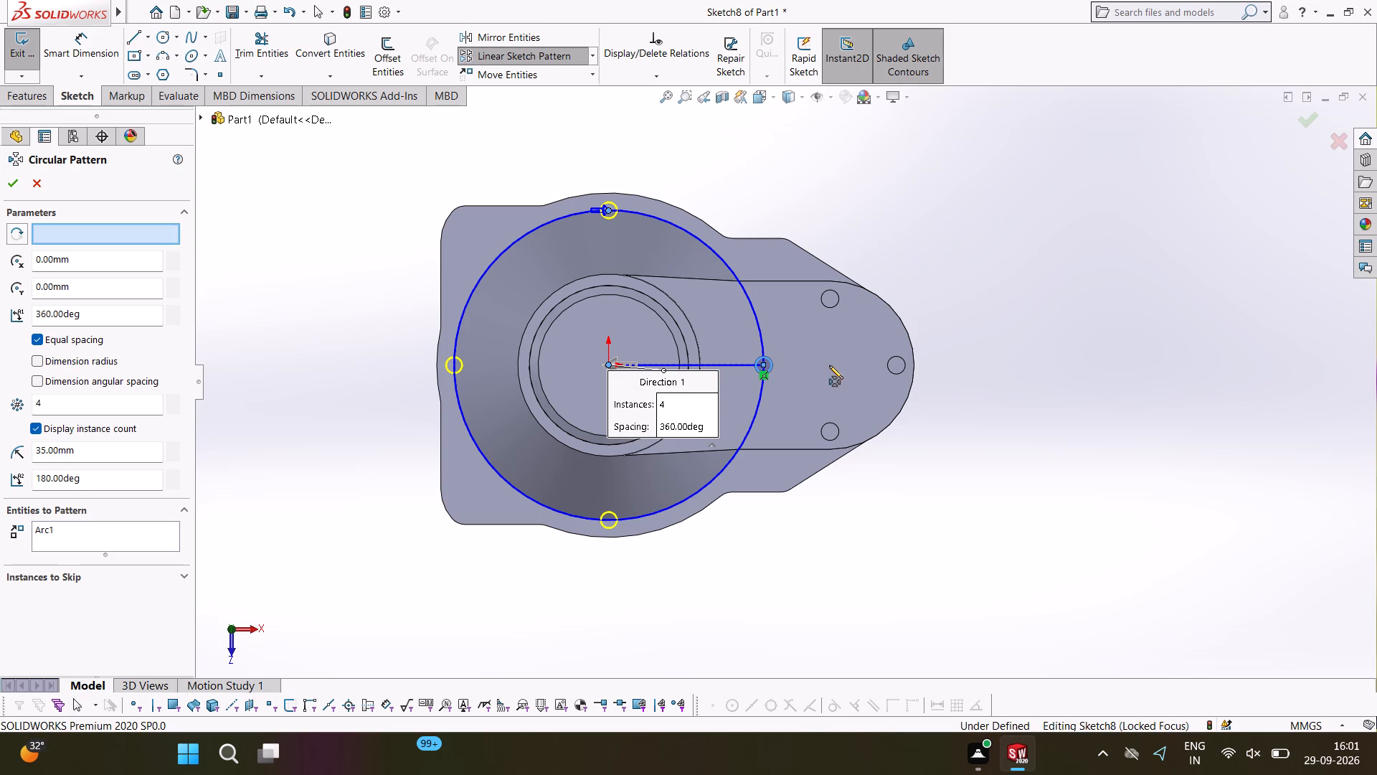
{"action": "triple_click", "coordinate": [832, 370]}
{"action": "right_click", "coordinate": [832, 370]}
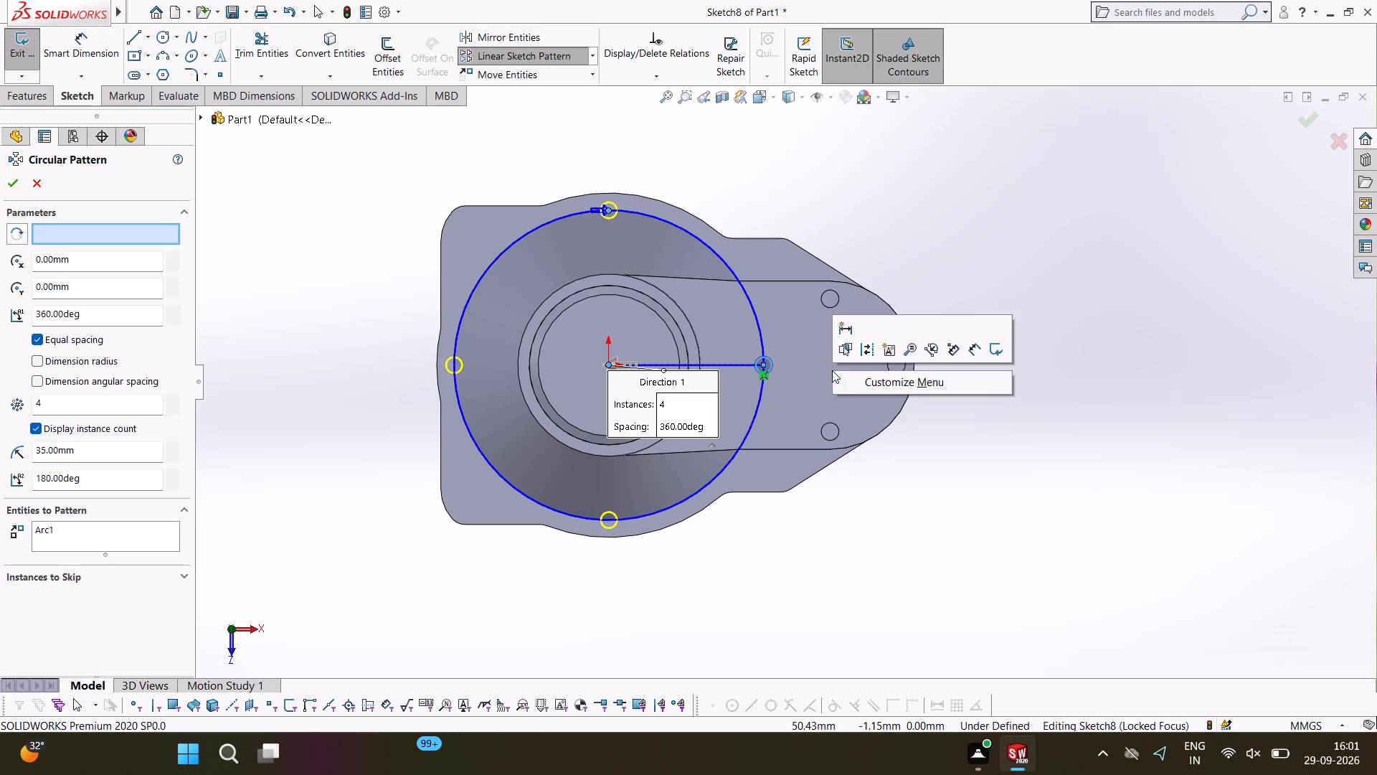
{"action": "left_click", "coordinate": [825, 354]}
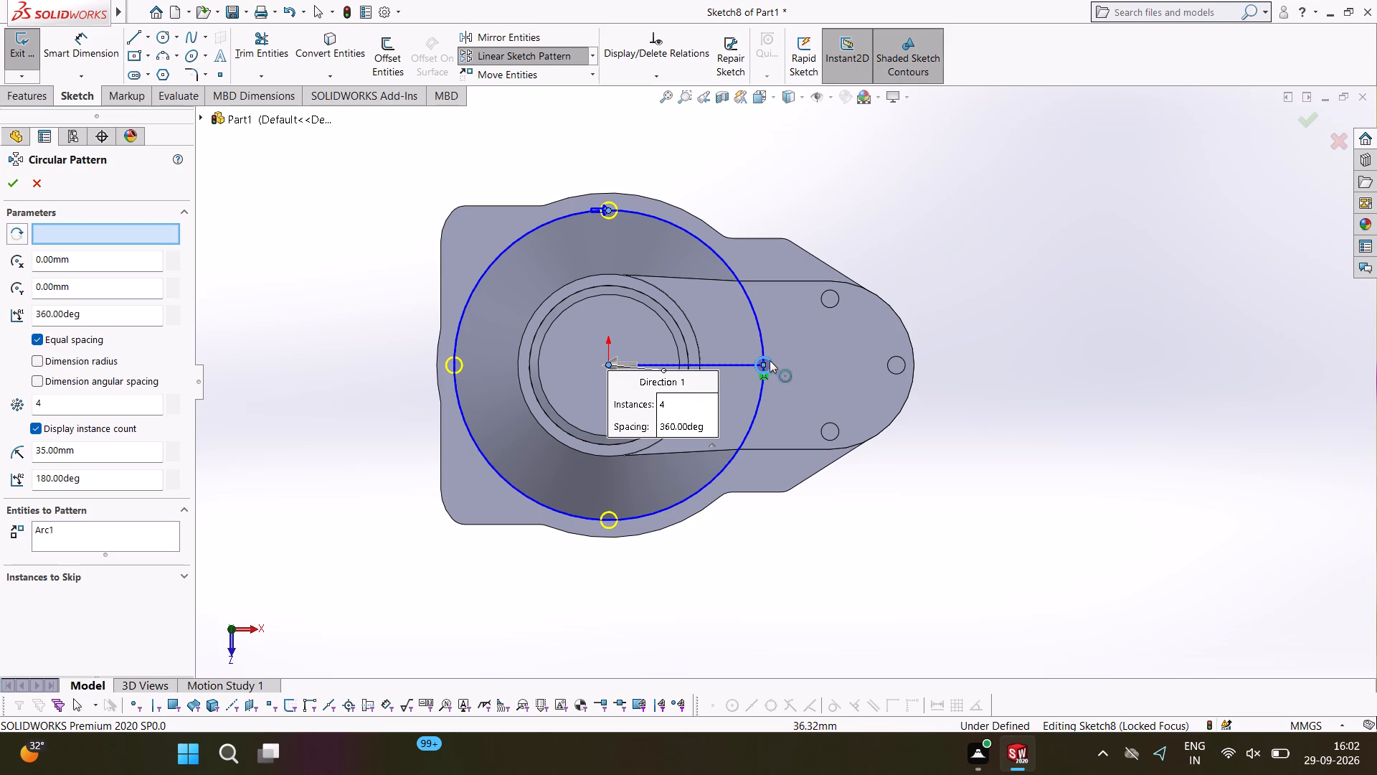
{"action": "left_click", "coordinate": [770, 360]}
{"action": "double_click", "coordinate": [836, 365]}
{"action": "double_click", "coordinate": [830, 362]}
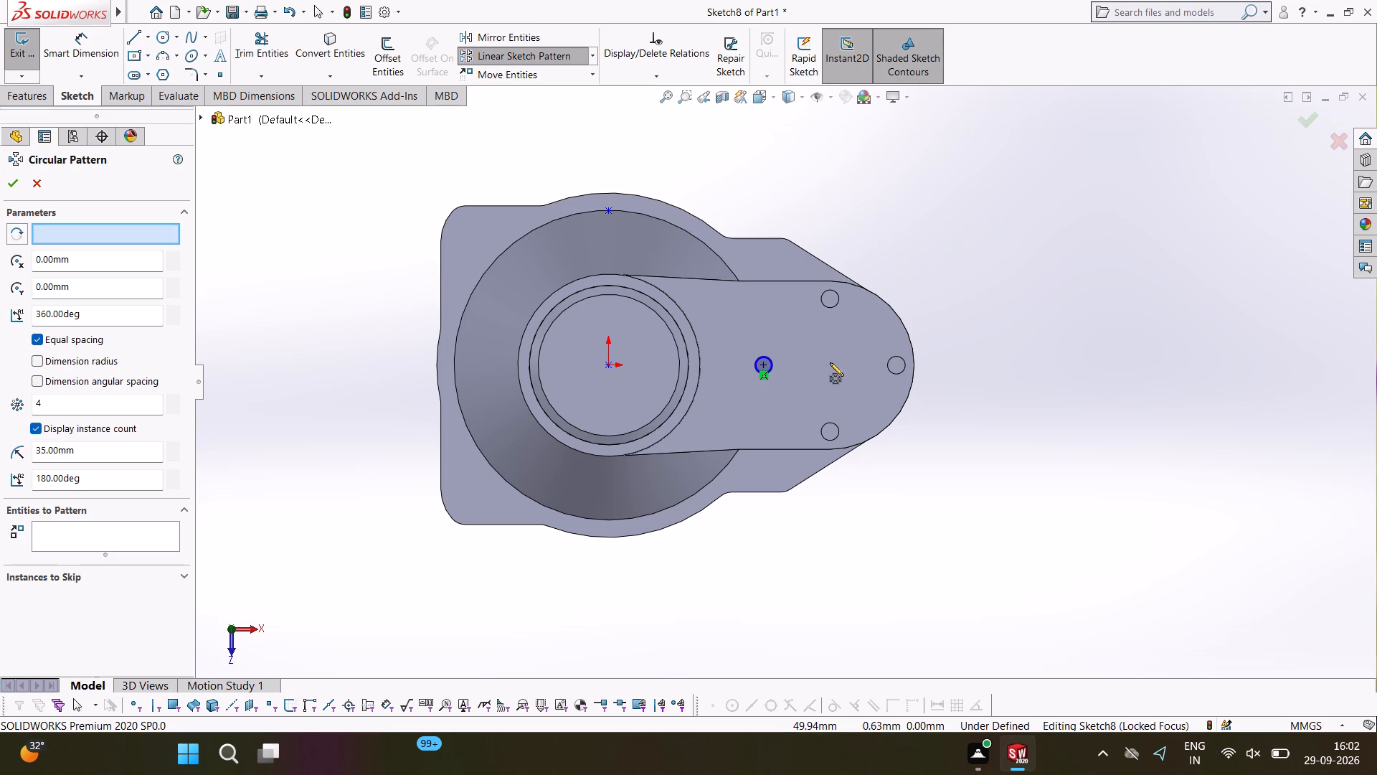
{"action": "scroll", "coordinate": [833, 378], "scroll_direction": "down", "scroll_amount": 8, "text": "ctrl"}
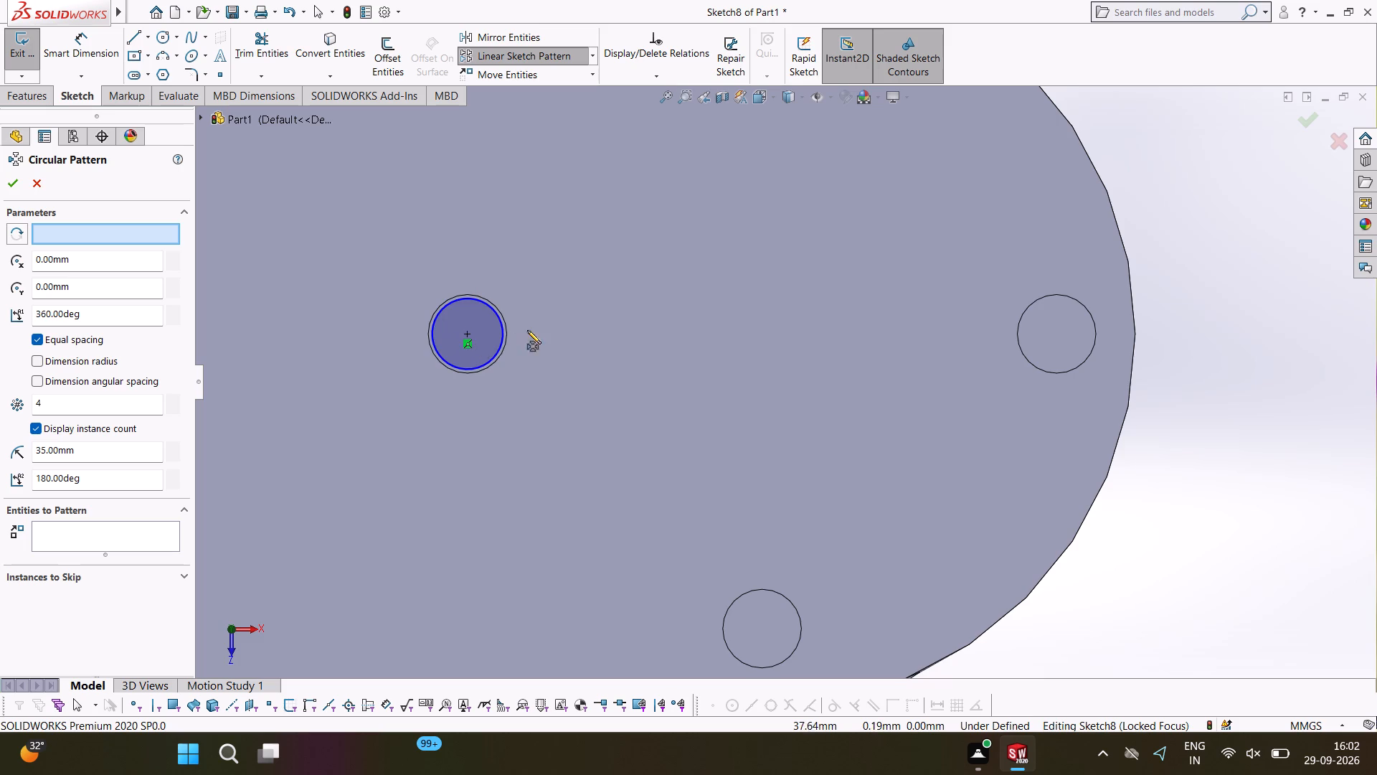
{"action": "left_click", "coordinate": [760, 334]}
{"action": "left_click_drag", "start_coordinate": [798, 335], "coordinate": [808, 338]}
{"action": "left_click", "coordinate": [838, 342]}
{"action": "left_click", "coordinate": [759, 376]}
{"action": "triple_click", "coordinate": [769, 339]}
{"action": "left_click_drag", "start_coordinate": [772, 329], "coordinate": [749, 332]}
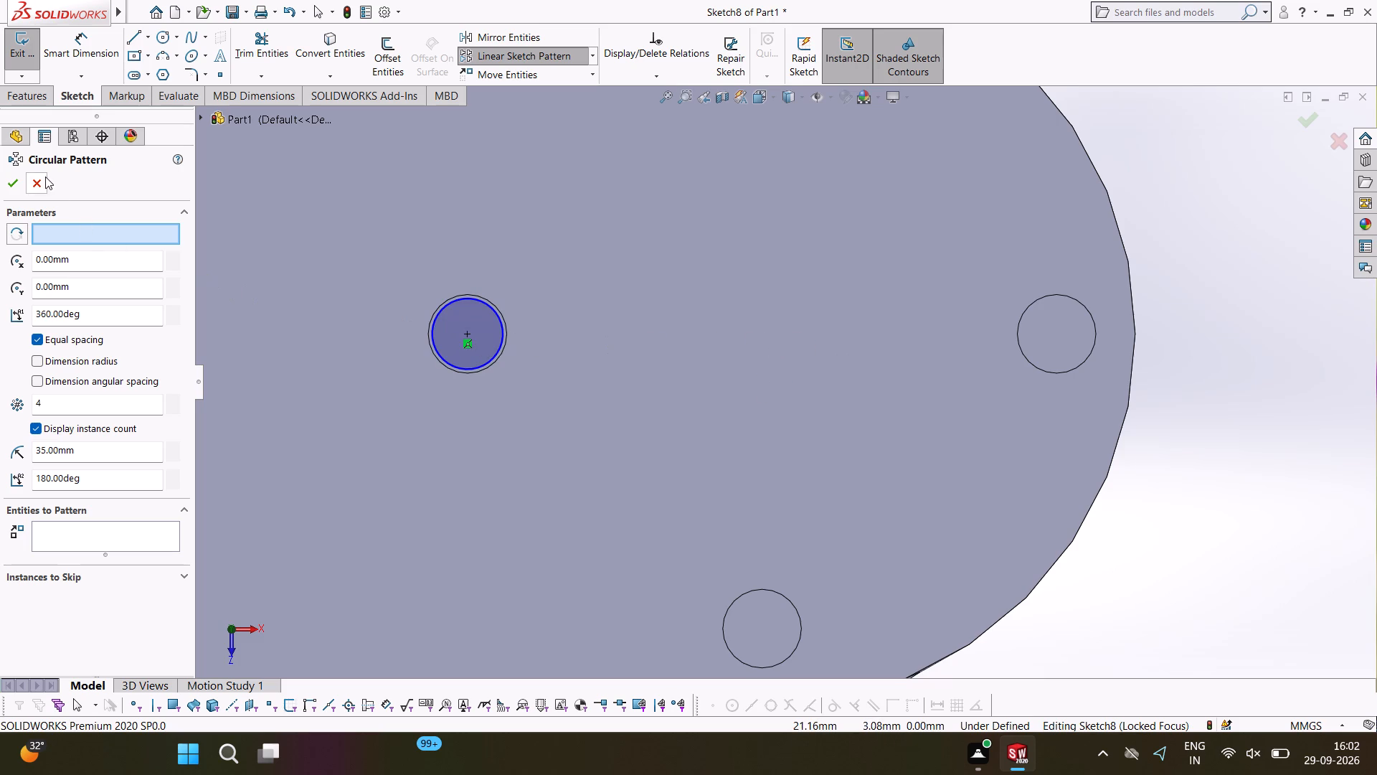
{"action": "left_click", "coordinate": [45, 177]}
Draw concentric circles of 1.8 mm radius in the hole farthest from the tower and in the hole on the +Z side.
{"action": "left_click", "coordinate": [165, 34]}
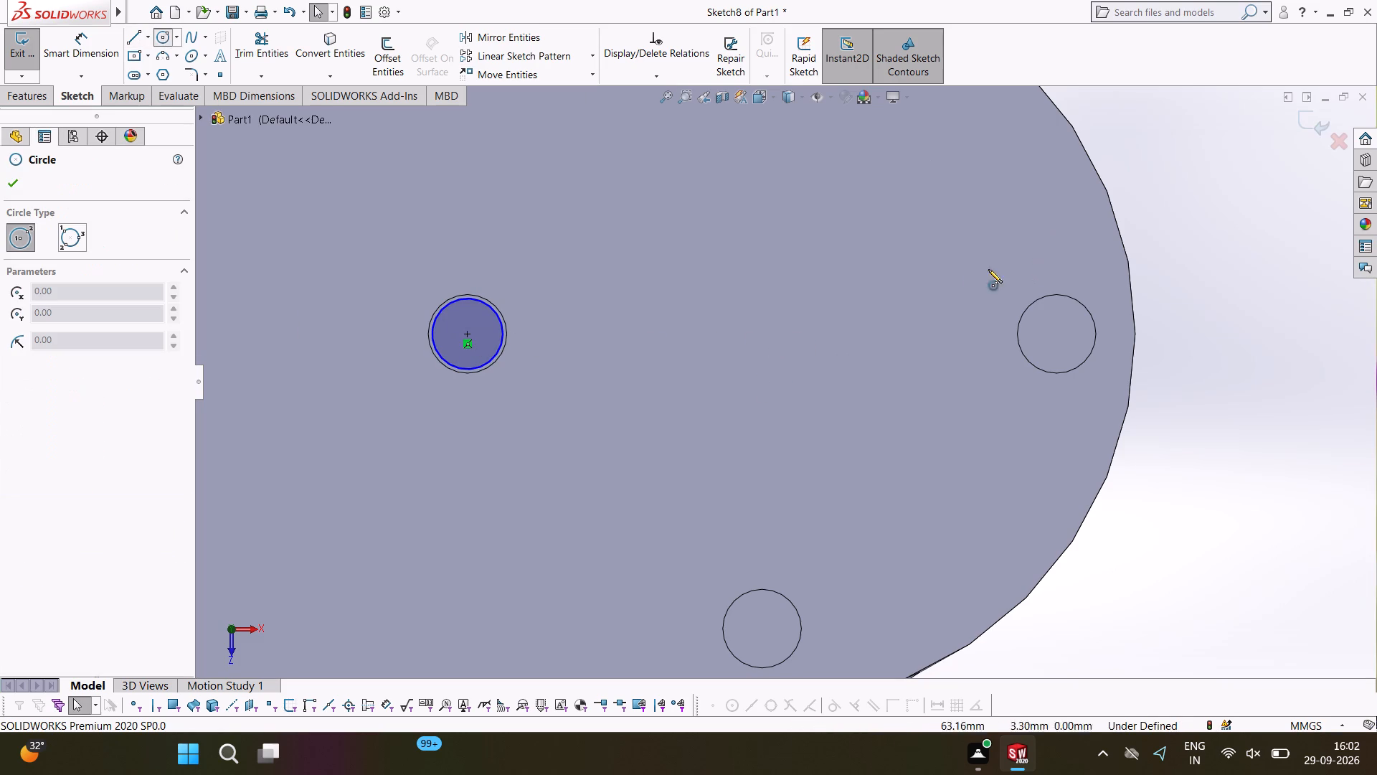
{"action": "left_click", "coordinate": [1056, 334]}
{"action": "left_click", "coordinate": [1061, 312]}
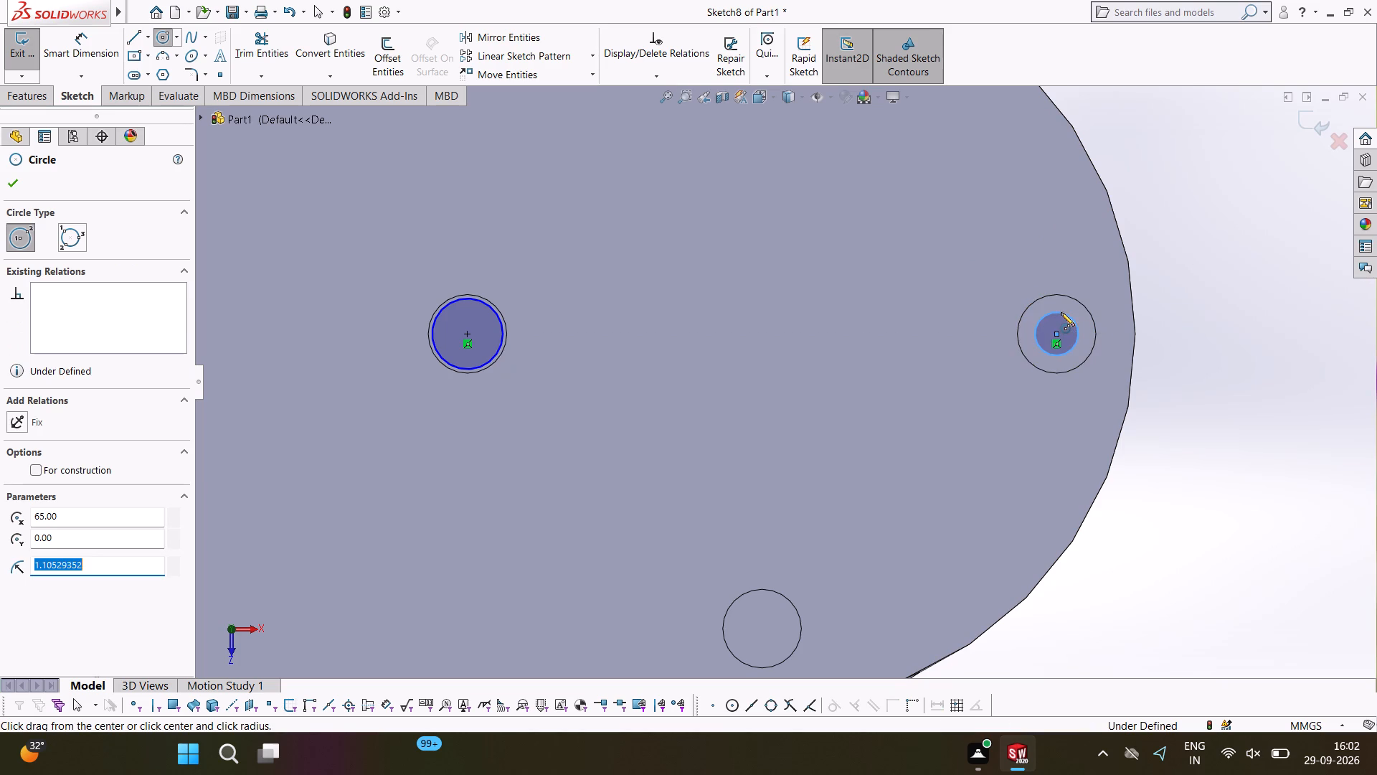
{"action": "type", "text": "1.8"}
{"action": "key", "text": "Return"}
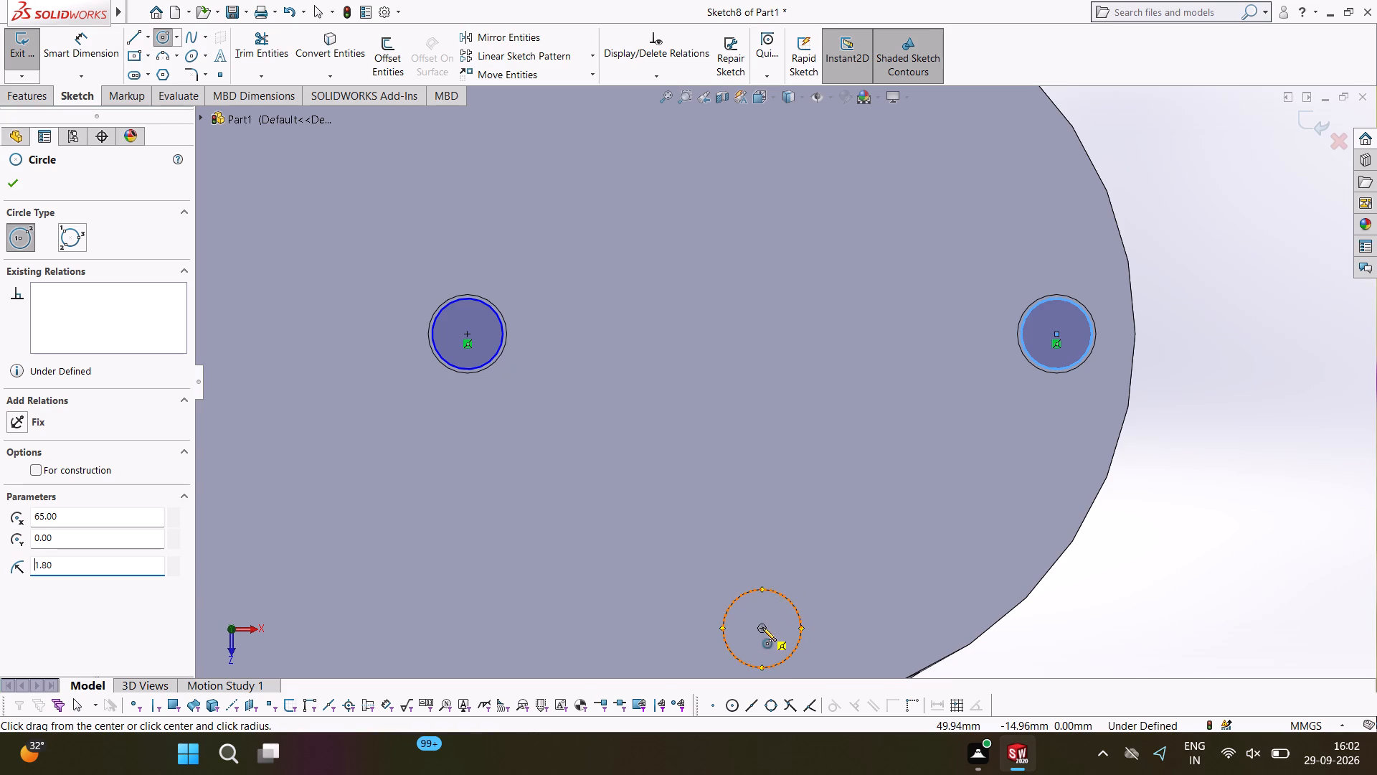
{"action": "left_click", "coordinate": [763, 627]}
{"action": "left_click", "coordinate": [765, 591]}
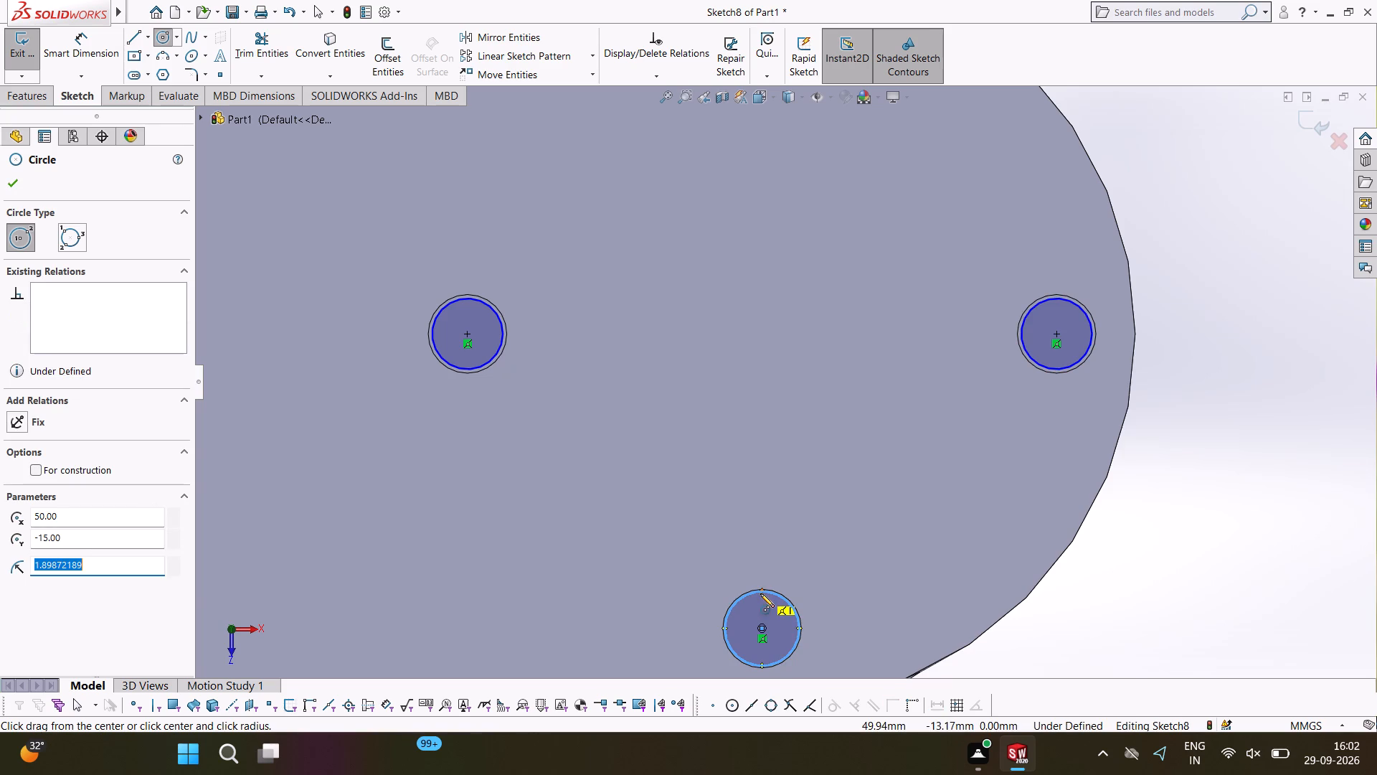
{"action": "type", "text": "1.8"}
{"action": "key", "text": "Return"}
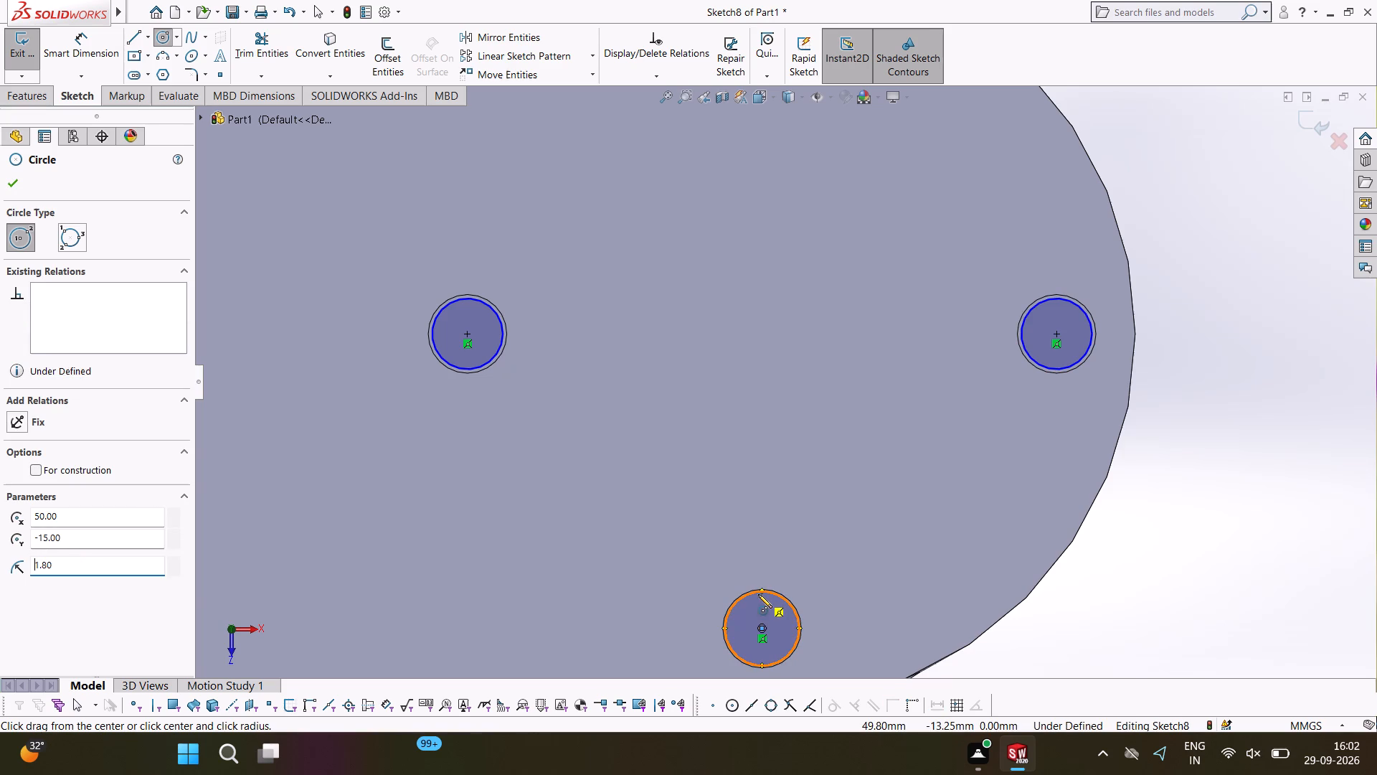
{"action": "right_click", "coordinate": [758, 594]}
{"action": "left_click", "coordinate": [805, 604]}
Draw a concentric circle of 1.8 mm radius in the remaining hole on the -Z side of the side boss.
{"action": "scroll", "coordinate": [830, 405], "scroll_direction": "down", "scroll_amount": 4, "text": "ctrl"}
{"action": "scroll", "coordinate": [830, 405], "scroll_direction": "up", "scroll_amount": 4, "text": "ctrl"}
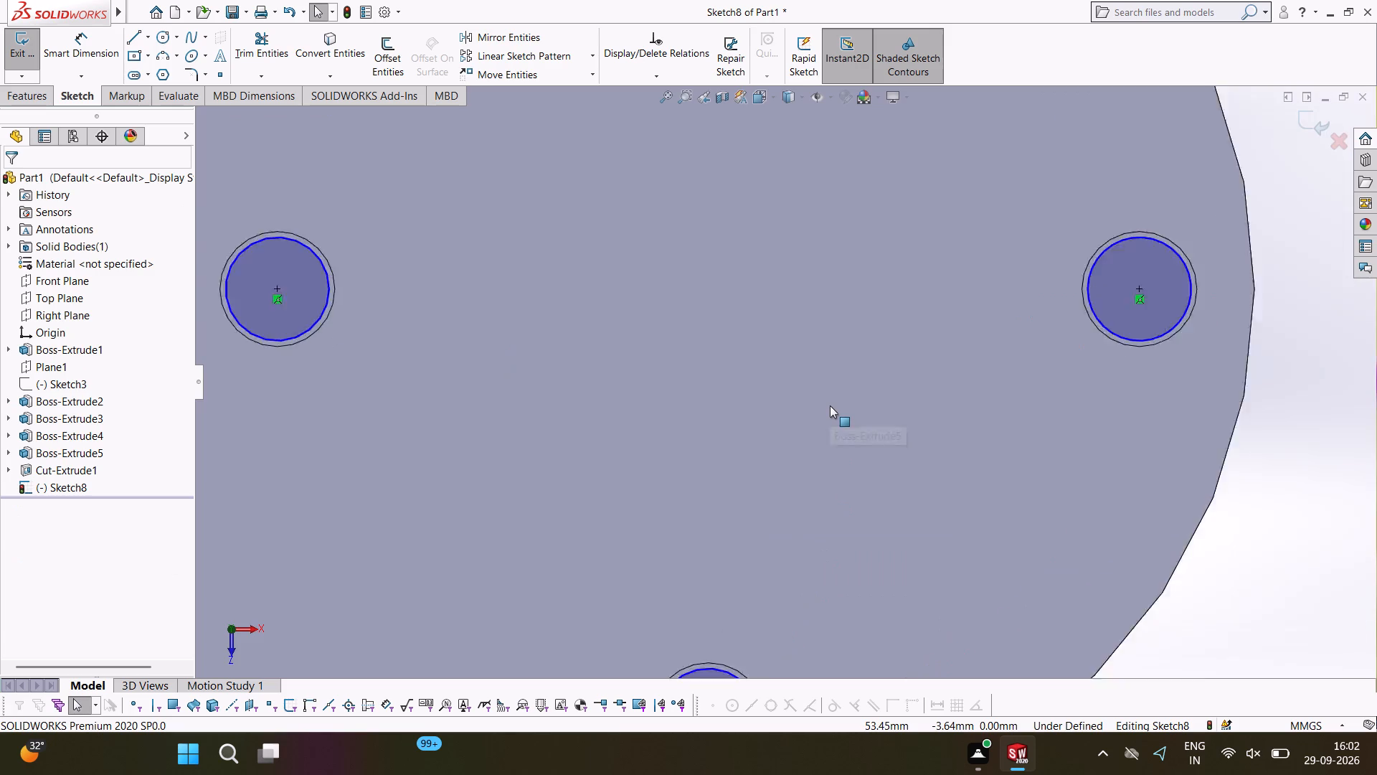
{"action": "scroll", "coordinate": [830, 405], "scroll_direction": "up", "scroll_amount": 7, "text": "ctrl"}
{"action": "scroll", "coordinate": [825, 288], "scroll_direction": "down", "scroll_amount": 5, "text": "ctrl"}
{"action": "left_click", "coordinate": [163, 35], "text": "ctrl"}
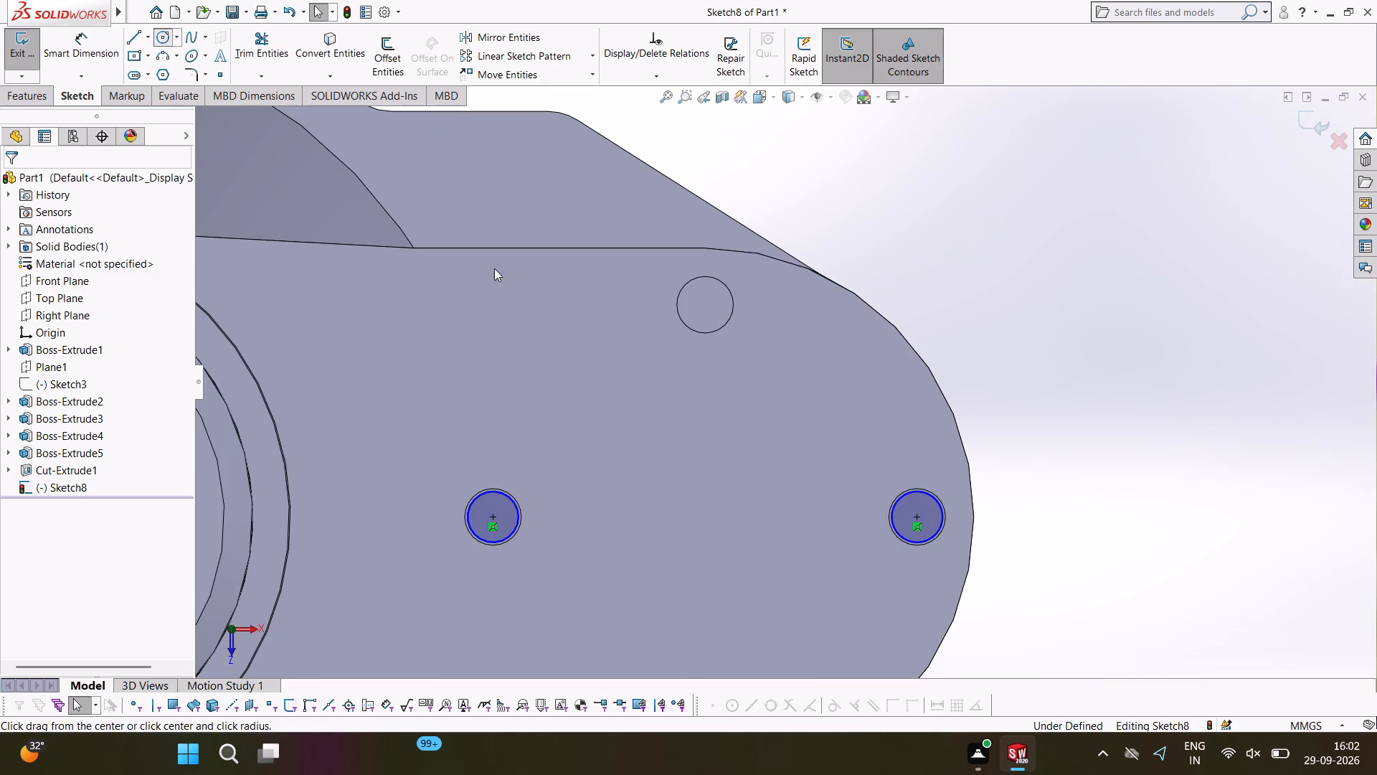
{"action": "left_click", "coordinate": [706, 303]}
{"action": "left_click", "coordinate": [706, 286]}
{"action": "type", "text": "1."}
{"action": "key", "text": "8"}
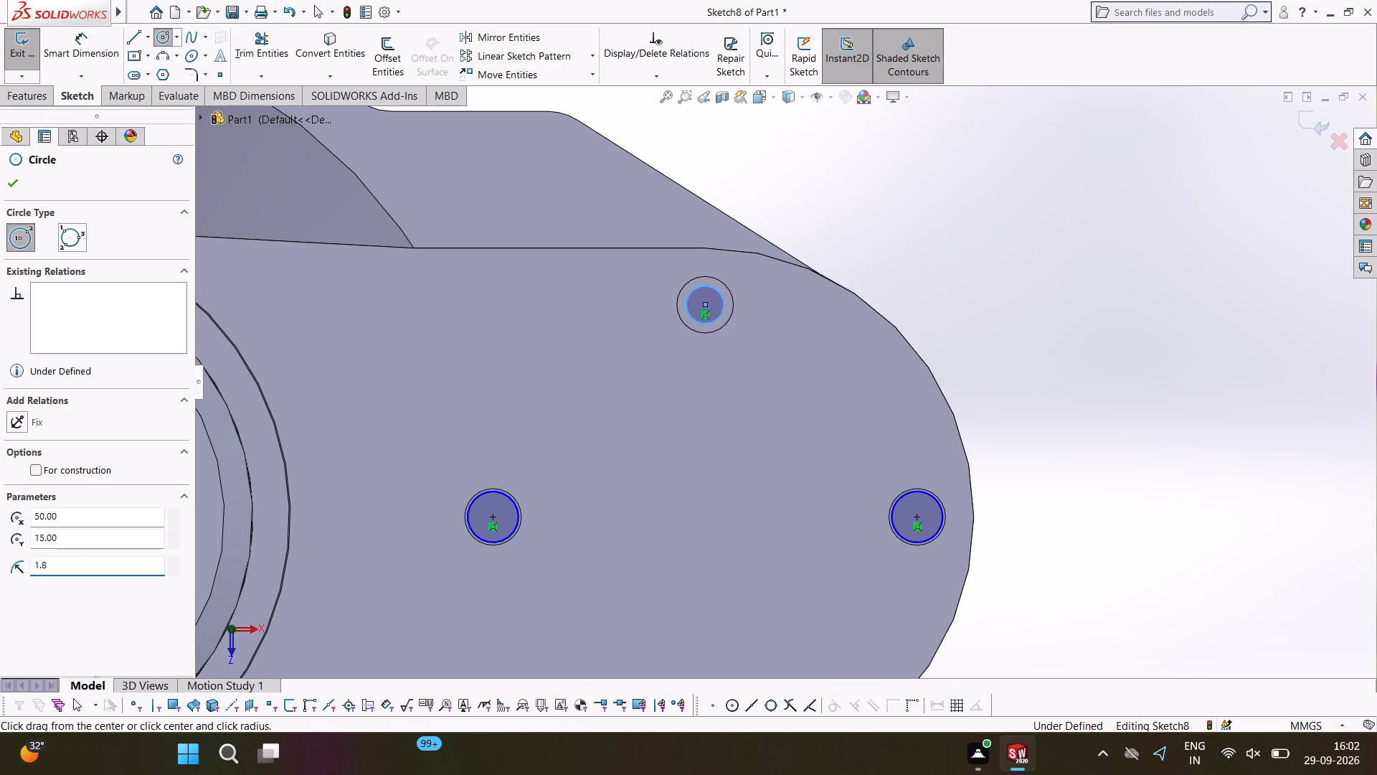
{"action": "key", "text": "Return"}
{"action": "right_click", "coordinate": [706, 286]}
{"action": "left_click", "coordinate": [750, 291]}
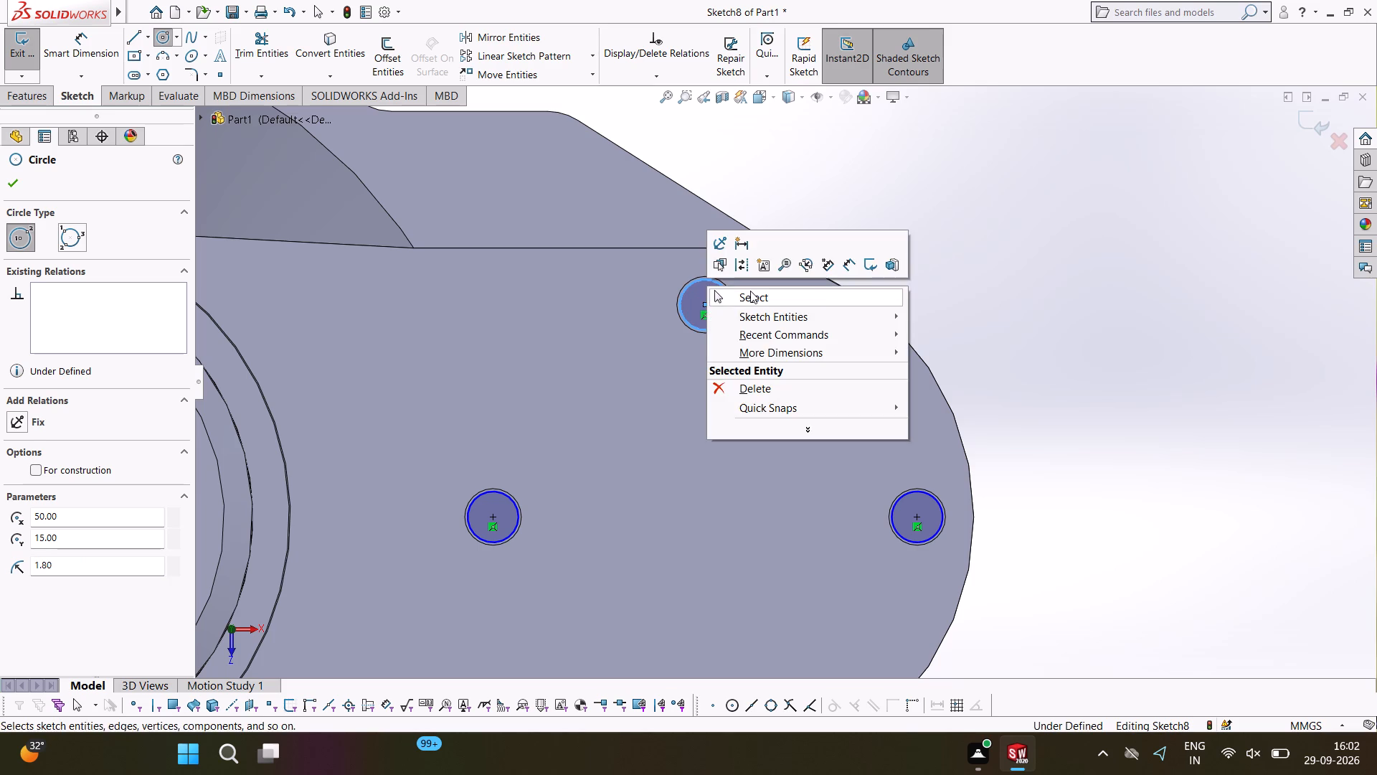
Cut-extrude the four 1.8 mm radius circles as blind cuts 5 mm deep from the sketch plane.
{"action": "left_click", "coordinate": [11, 92]}
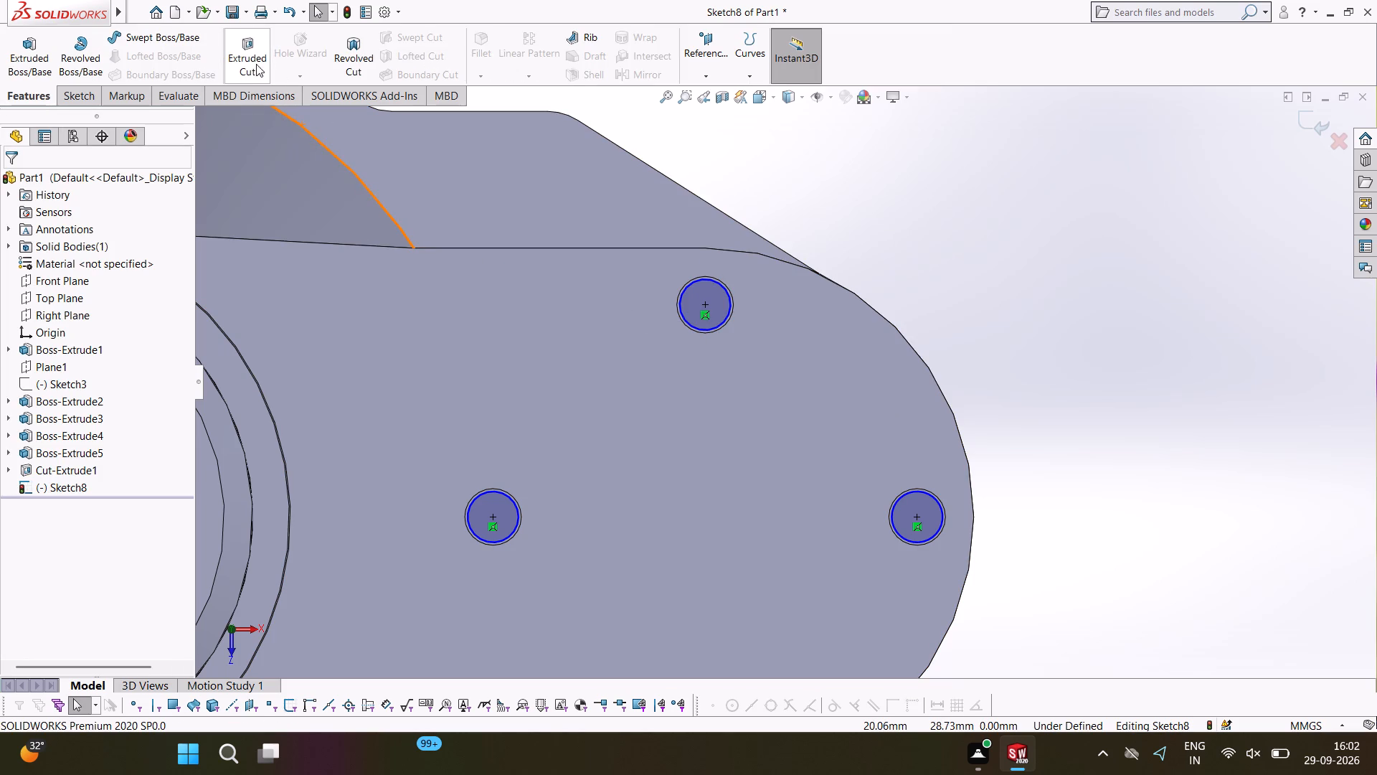
{"action": "left_click", "coordinate": [255, 62]}
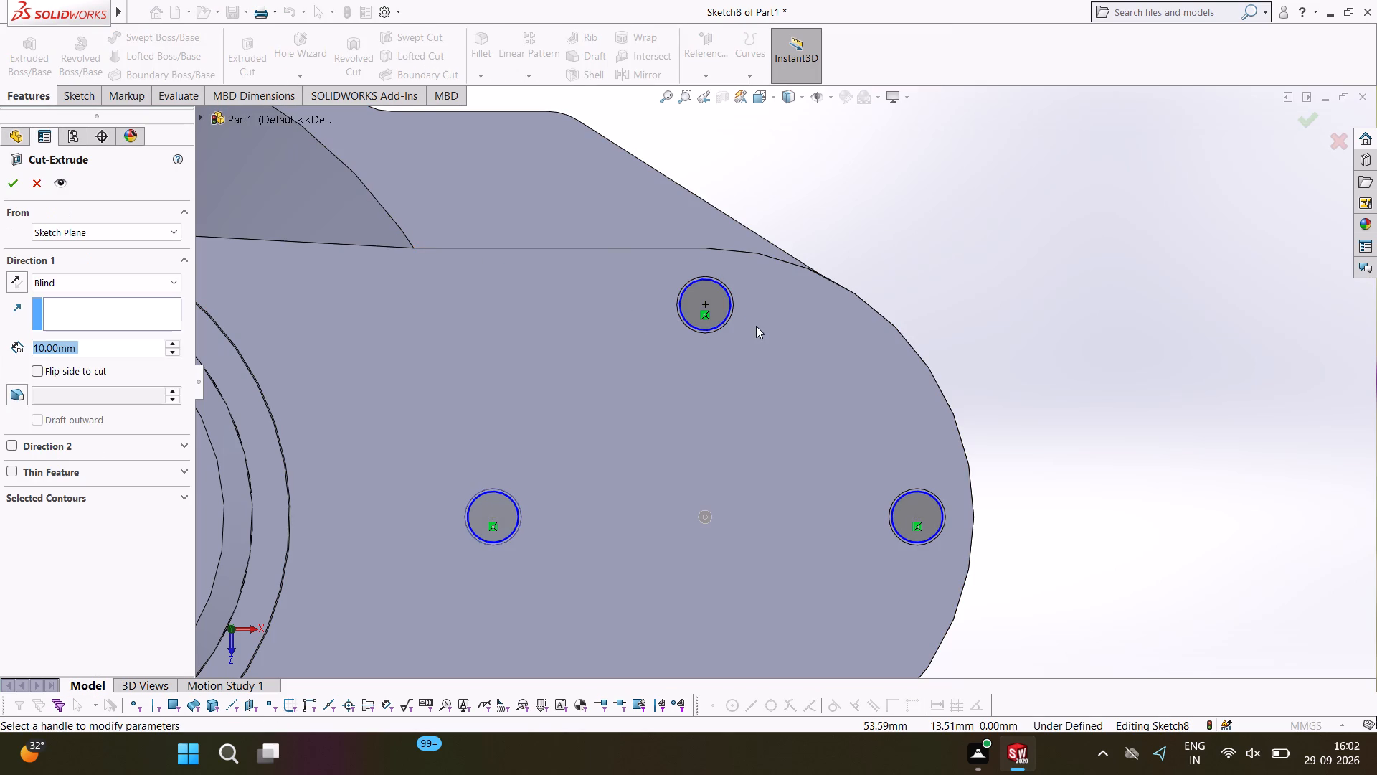
{"action": "key", "text": "5"}
{"action": "left_click", "coordinate": [1127, 285]}
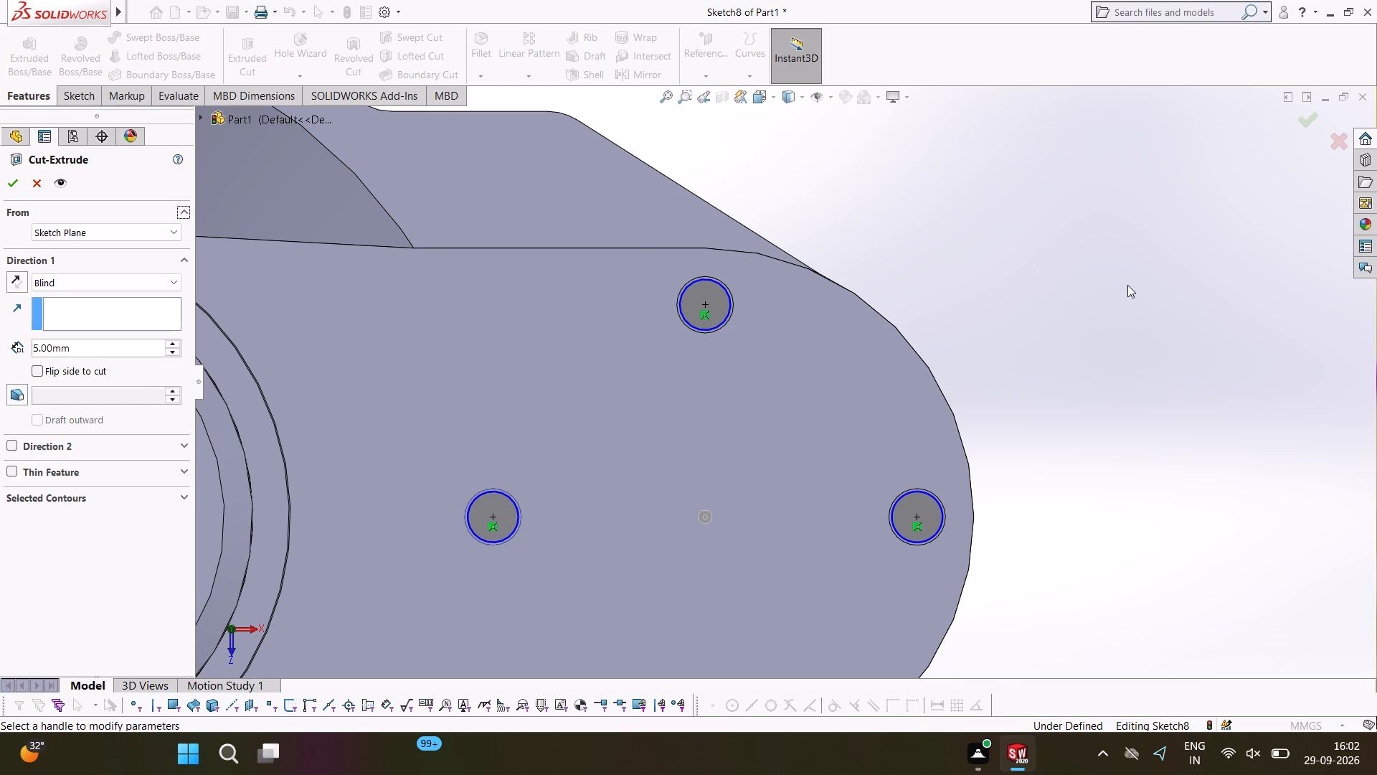
{"action": "left_click", "coordinate": [12, 182]}
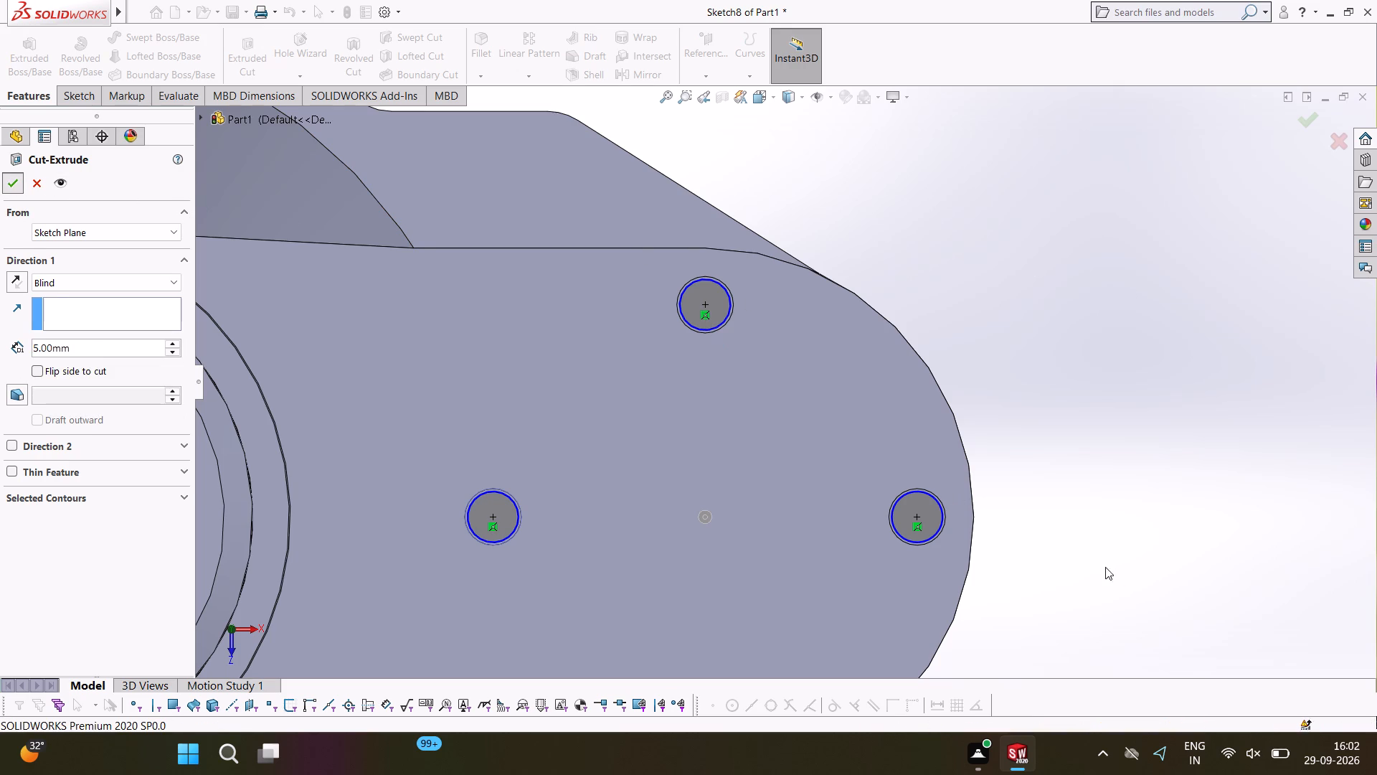
Examine the stepped holes and the overall bracket from several angles.
{"action": "left_click", "coordinate": [1074, 522]}
{"action": "middle_click_drag", "start_coordinate": [1097, 531], "coordinate": [1099, 479]}
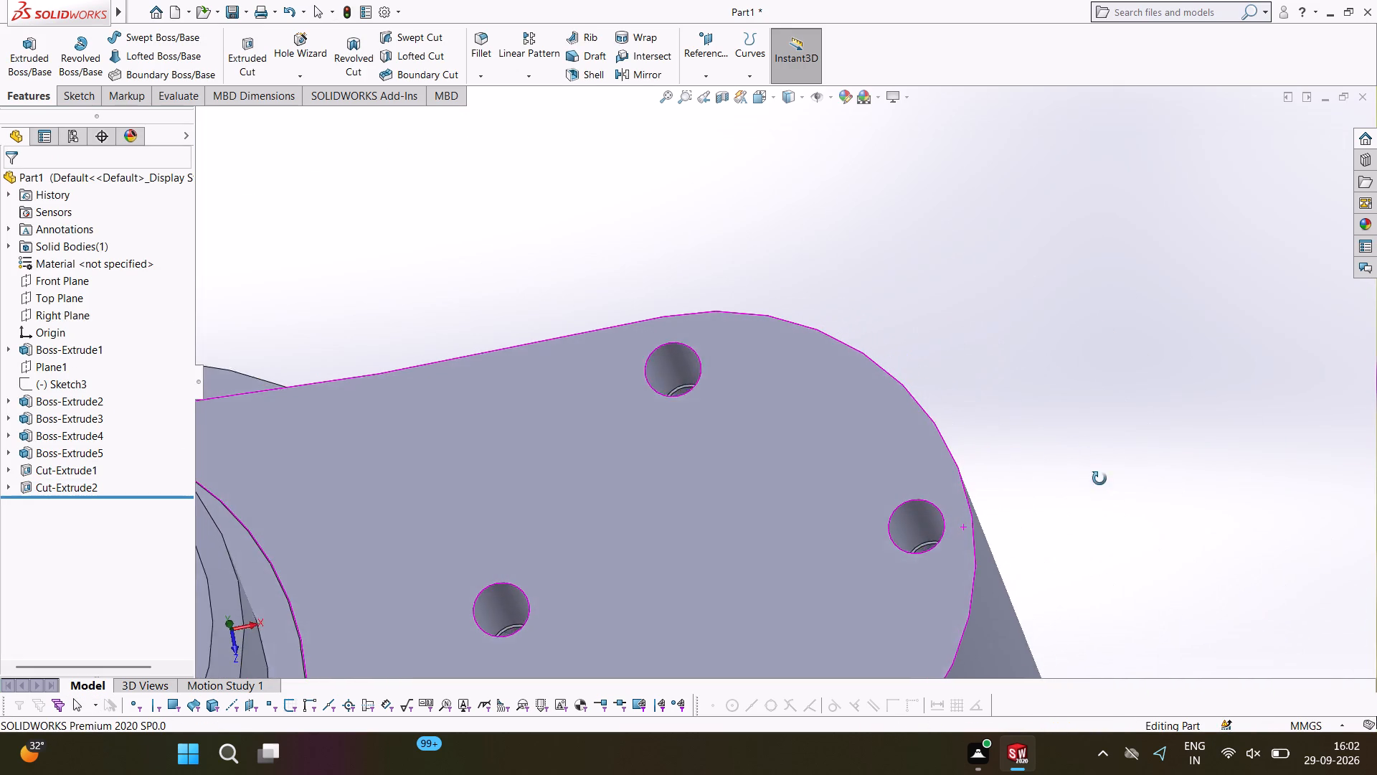
{"action": "middle_click_drag", "start_coordinate": [1099, 479], "coordinate": [1113, 466]}
{"action": "scroll", "coordinate": [1113, 466], "scroll_direction": "down", "scroll_amount": 4, "text": "ctrl"}
{"action": "scroll", "coordinate": [1113, 466], "scroll_direction": "up", "scroll_amount": 12, "text": "ctrl"}
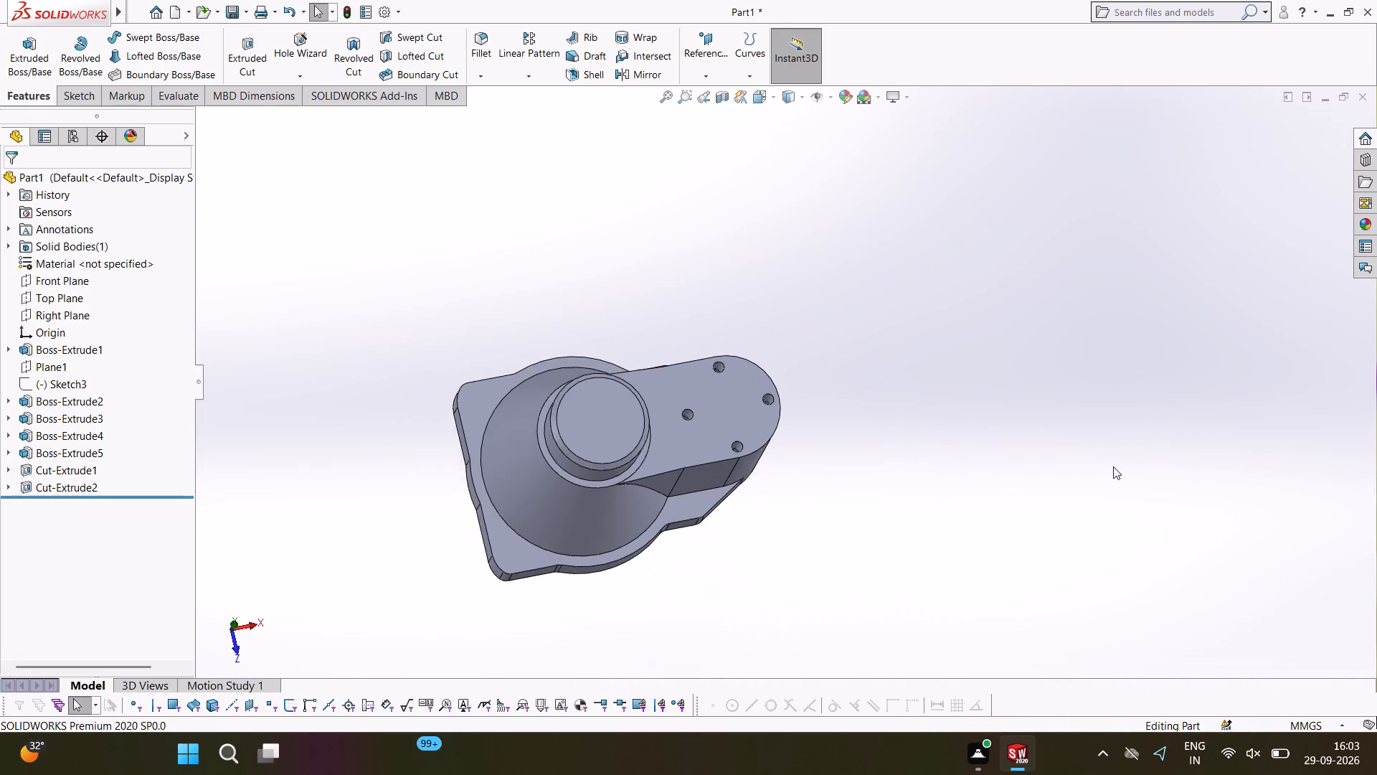
{"action": "scroll", "coordinate": [1113, 466], "scroll_direction": "up", "scroll_amount": 2, "text": "ctrl"}
{"action": "scroll", "coordinate": [711, 543], "scroll_direction": "down", "scroll_amount": 1, "text": "ctrl"}
{"action": "middle_click_drag", "start_coordinate": [730, 547], "coordinate": [716, 353]}
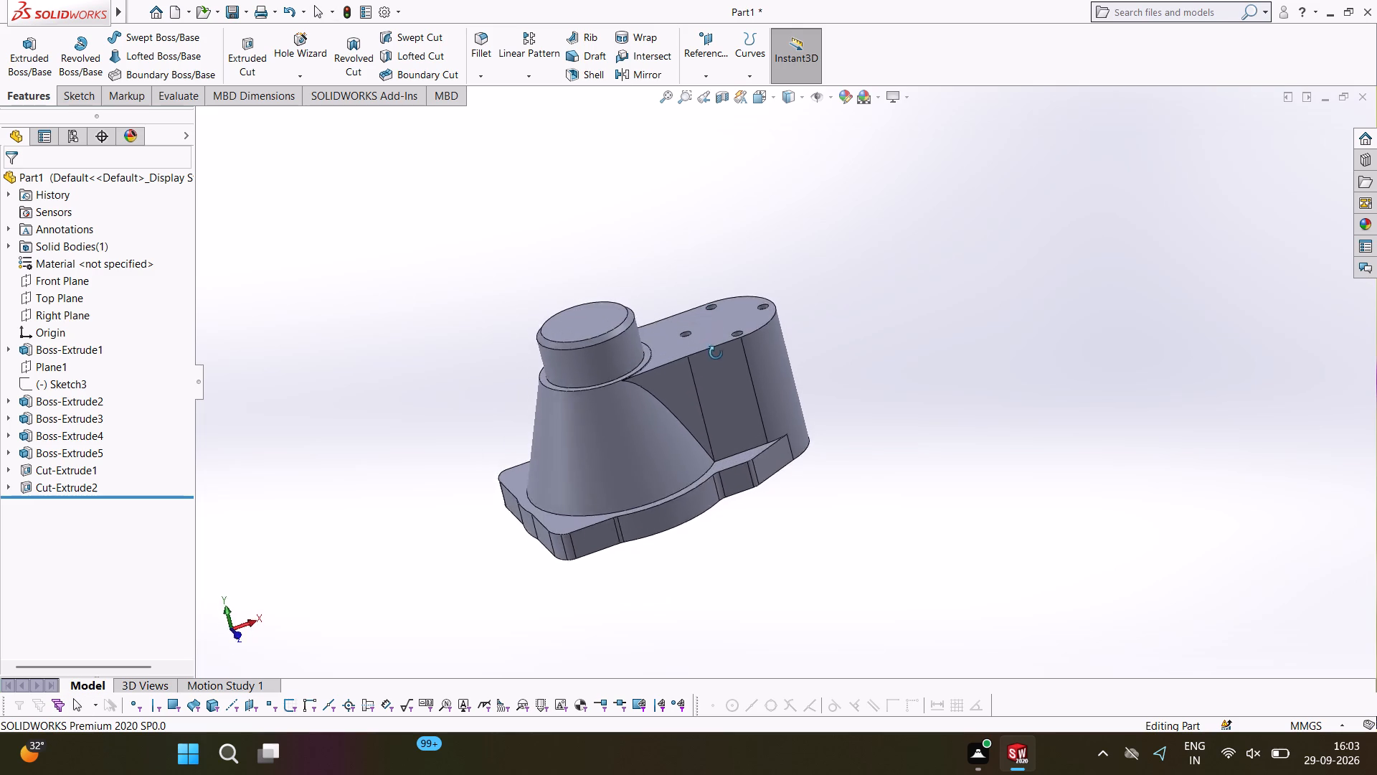
{"action": "middle_click_drag", "start_coordinate": [716, 353], "coordinate": [723, 428]}
{"action": "middle_click_drag", "start_coordinate": [841, 361], "coordinate": [853, 449]}
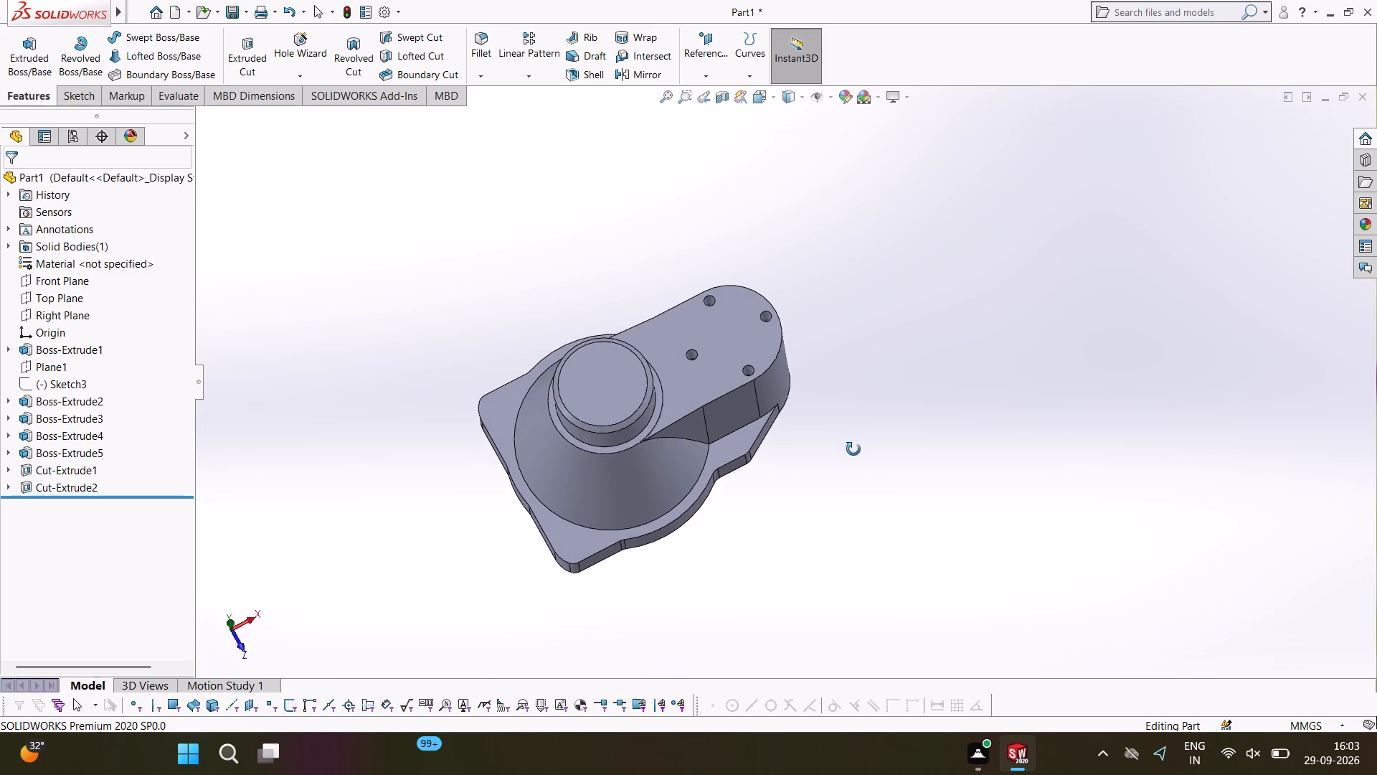
{"action": "middle_click_drag", "start_coordinate": [853, 449], "coordinate": [857, 487]}
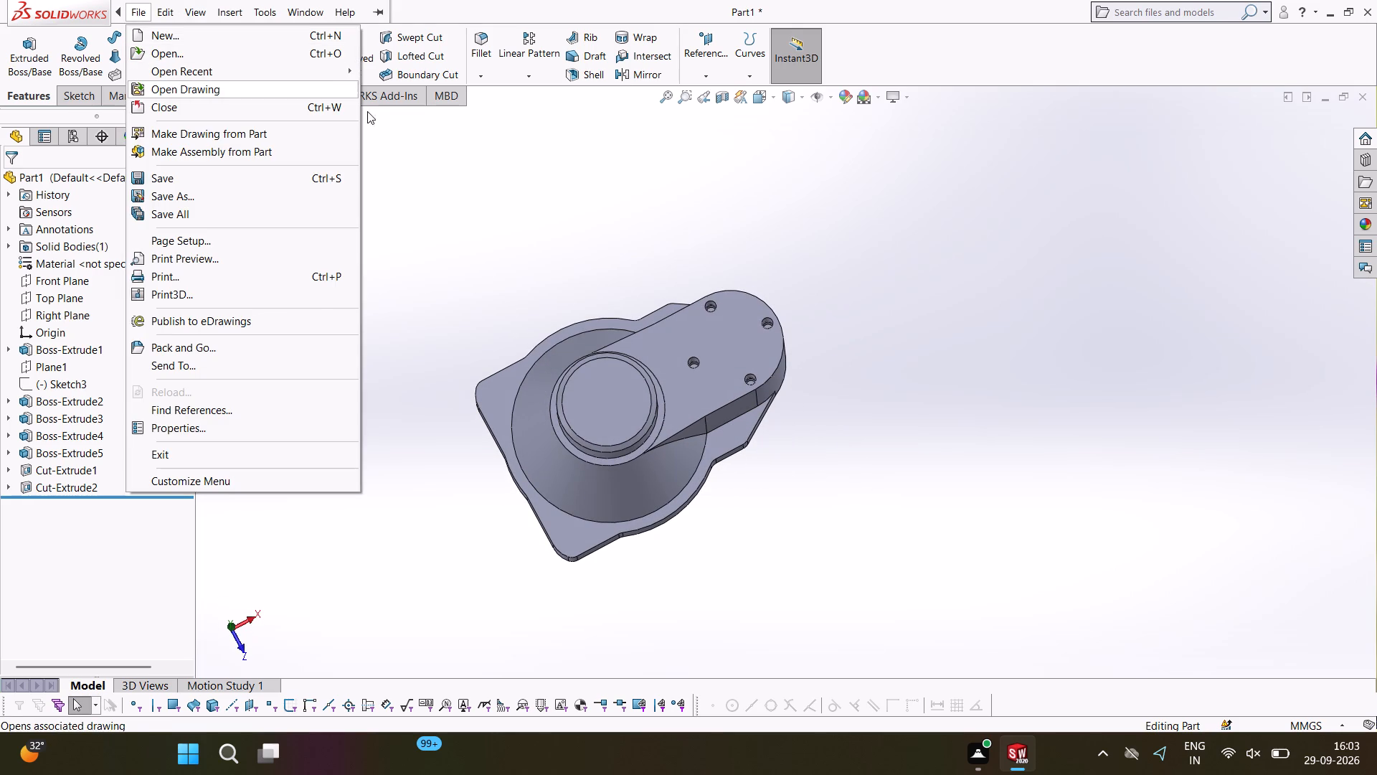
{"action": "left_click", "coordinate": [452, 196]}
On the side boss's top face, sketch a circle of 12 mm radius centred on its rounded end, between the four holes.
{"action": "left_click", "coordinate": [256, 58]}
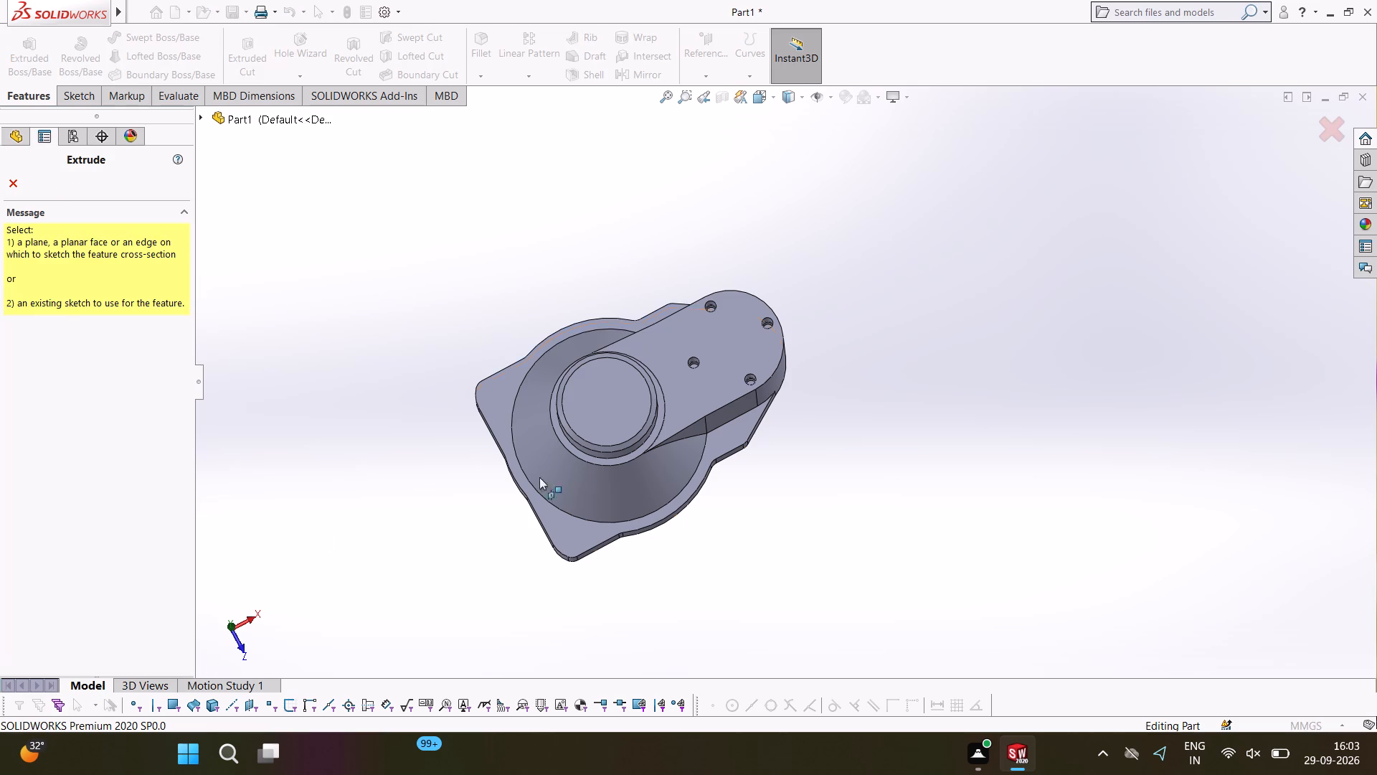
{"action": "left_click", "coordinate": [740, 344]}
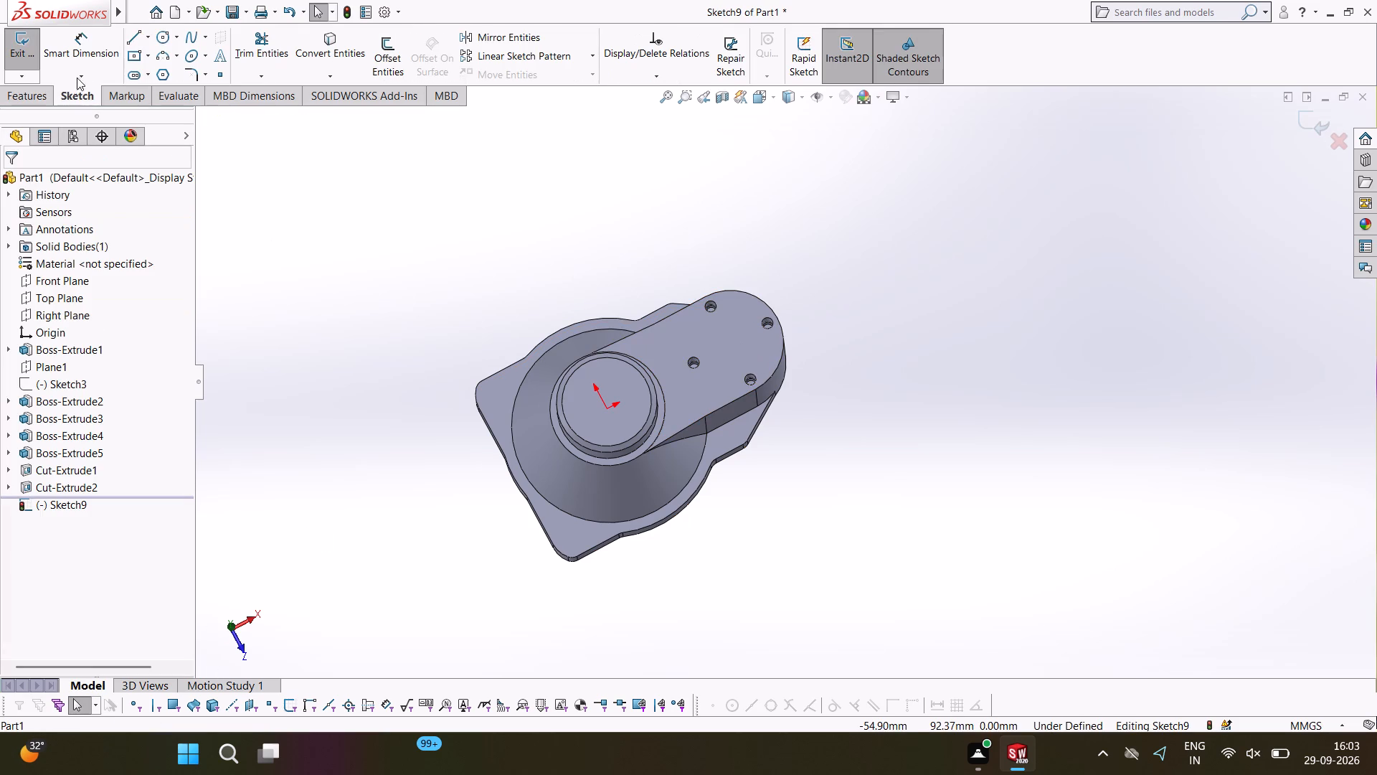
{"action": "key", "text": "space"}
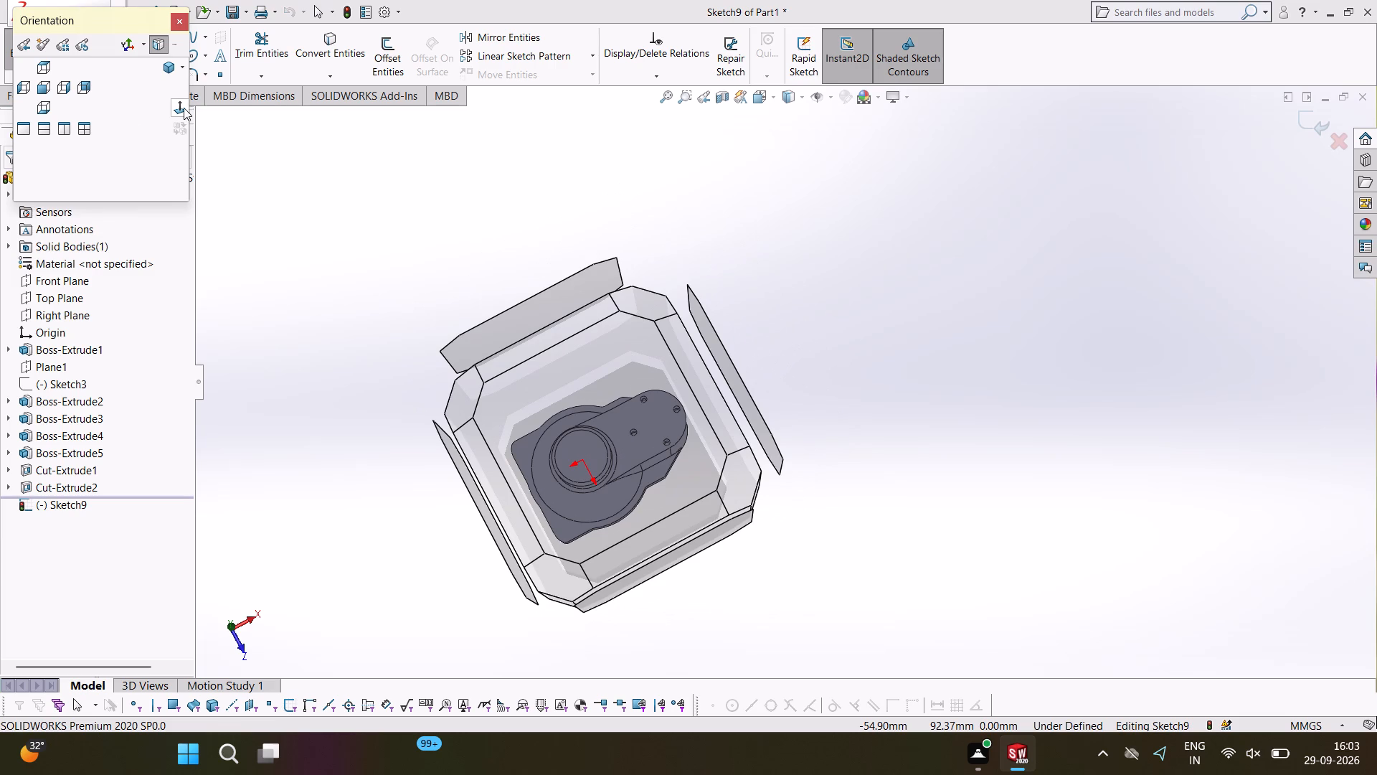
{"action": "left_click", "coordinate": [184, 108]}
{"action": "left_click", "coordinate": [163, 35]}
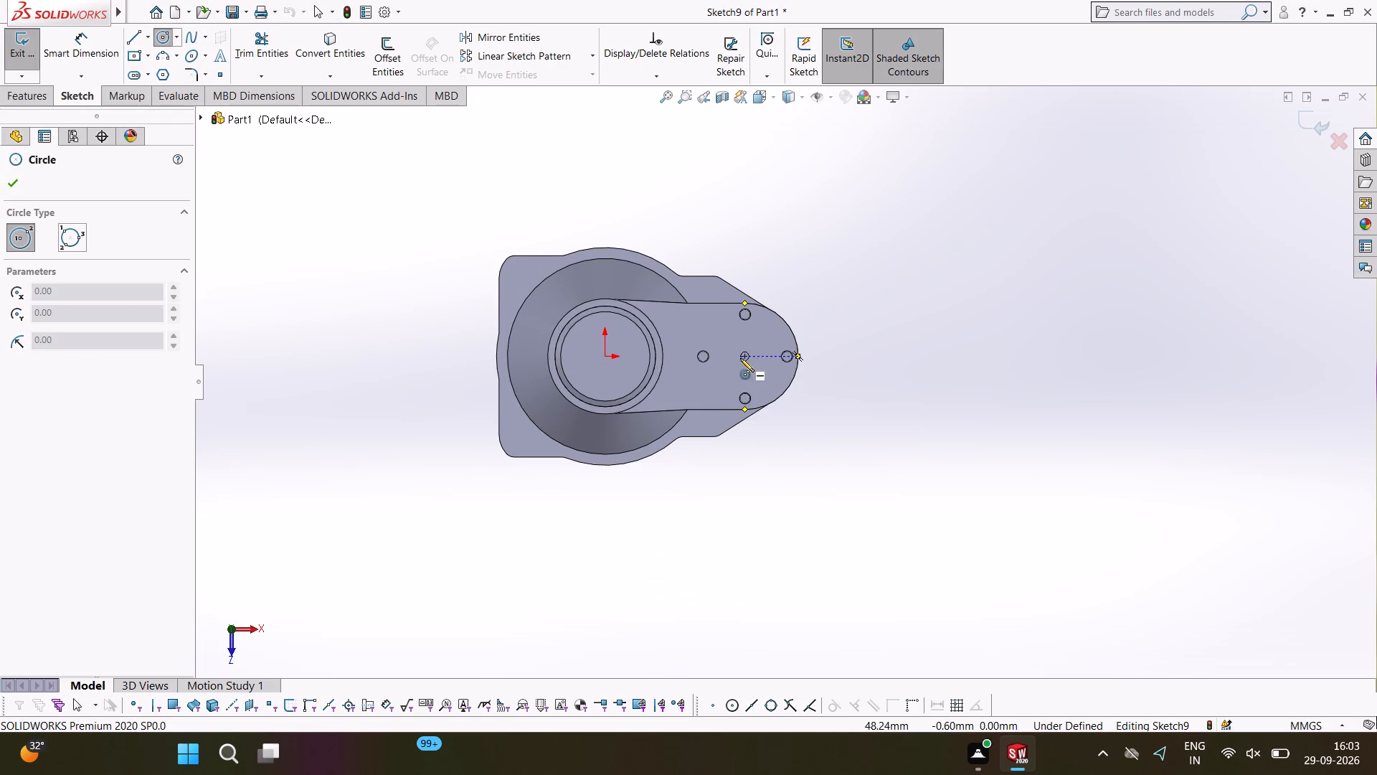
{"action": "left_click", "coordinate": [744, 357]}
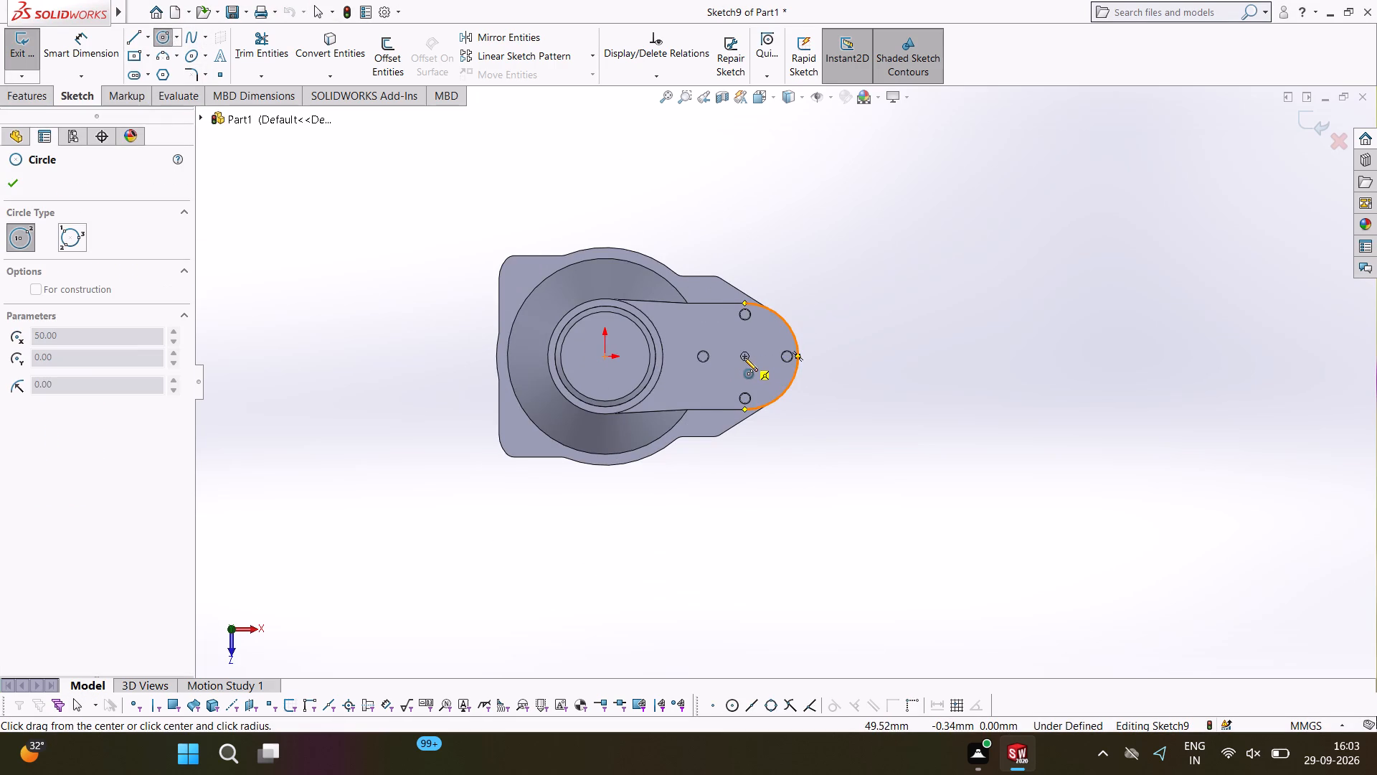
{"action": "left_click", "coordinate": [749, 330]}
{"action": "type", "text": "12"}
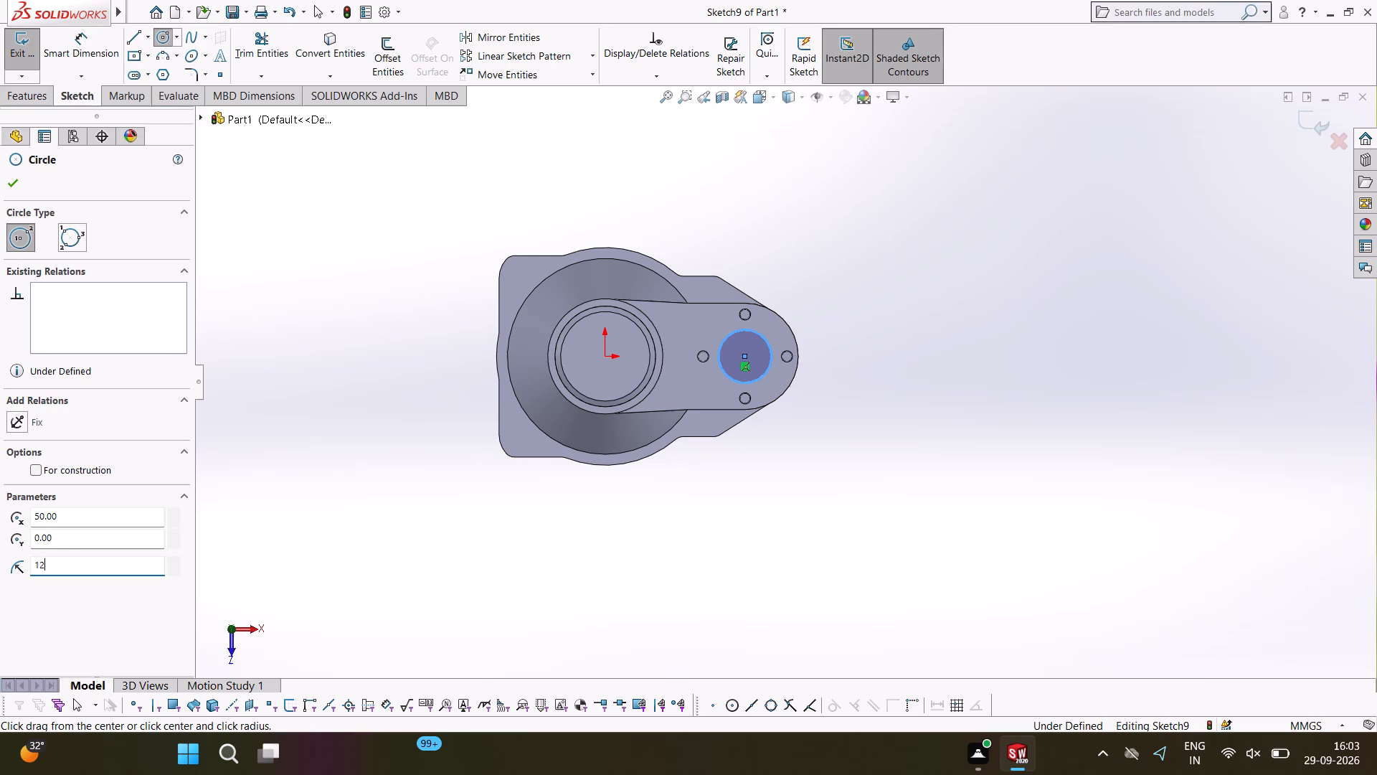
{"action": "key", "text": "Return"}
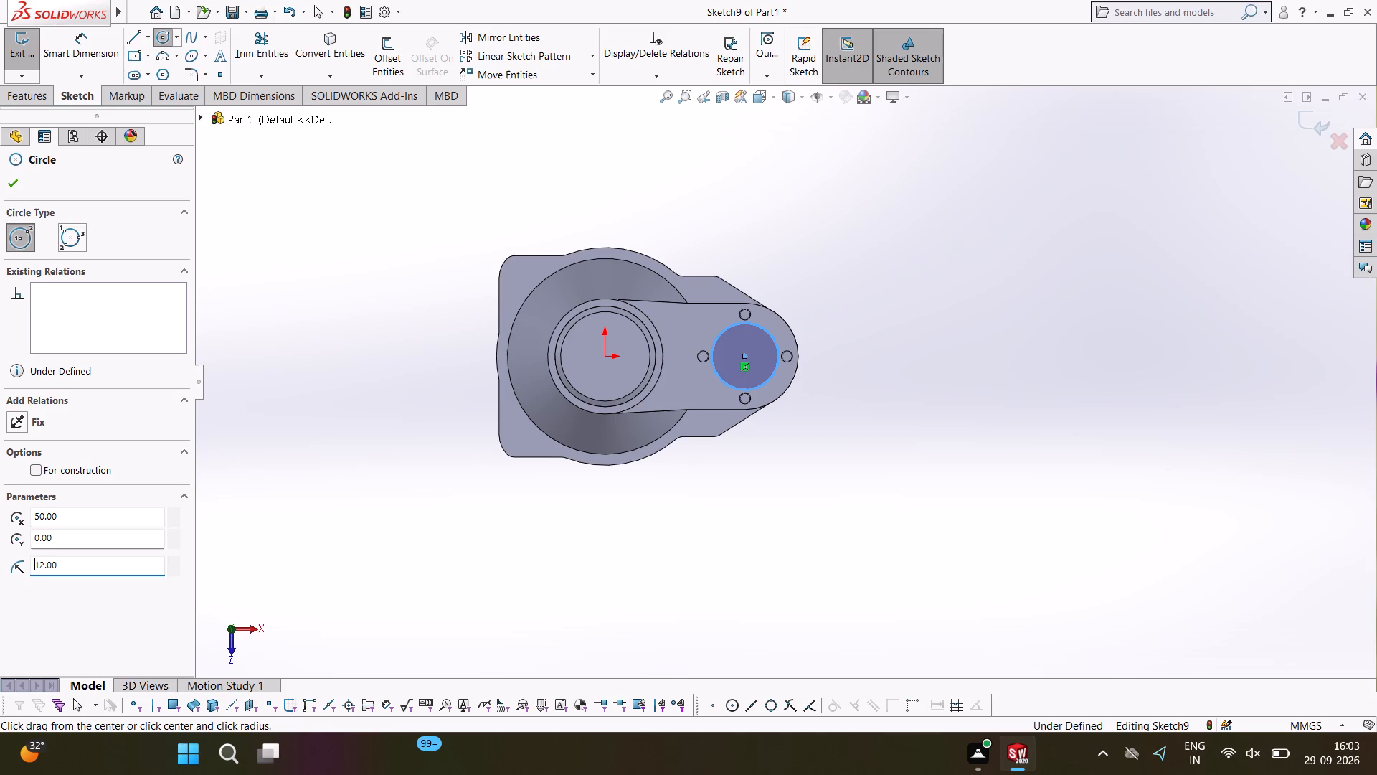
{"action": "left_click", "coordinate": [9, 180]}
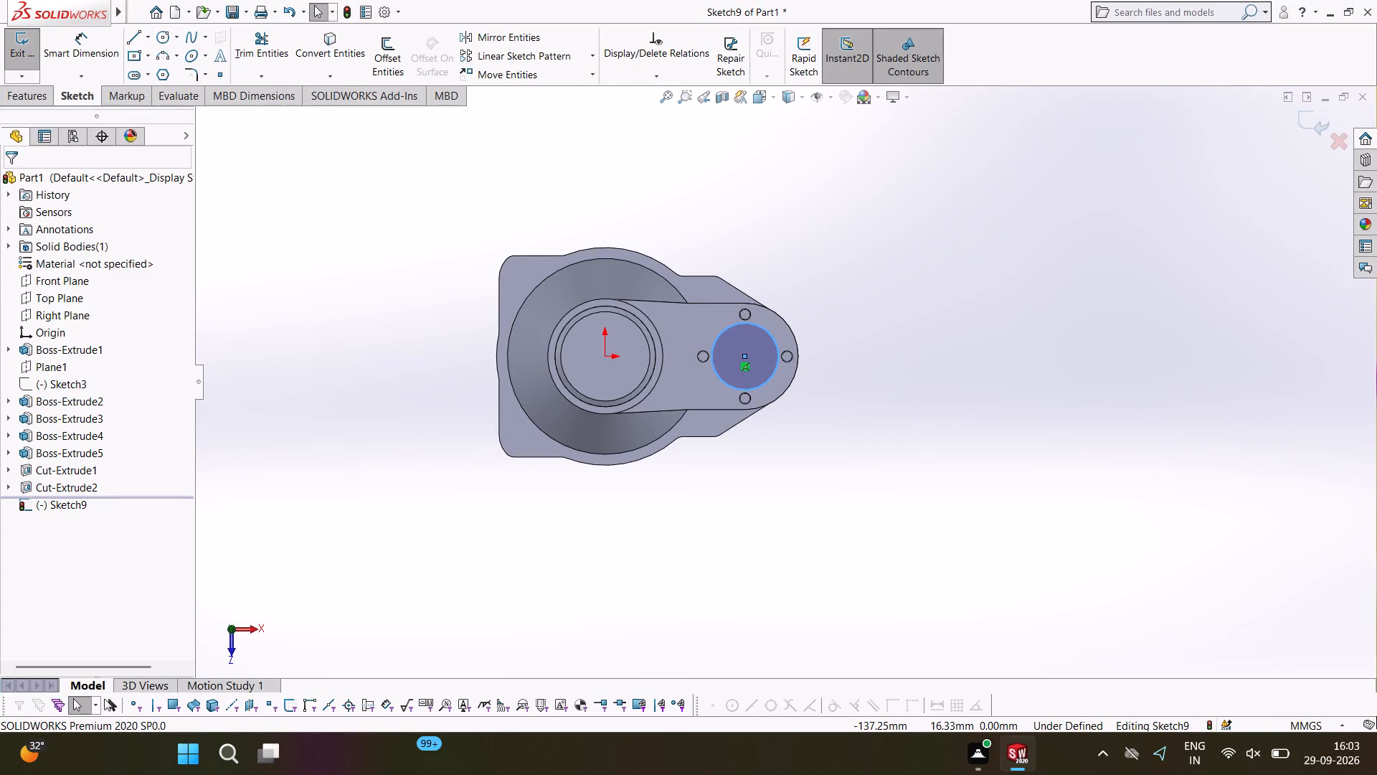
Cut-extrude the 12 mm radius circle down through the side boss and base as a blind cut 177 mm deep.
{"action": "left_click", "coordinate": [32, 98]}
{"action": "left_click", "coordinate": [240, 65]}
{"action": "middle_click_drag", "start_coordinate": [955, 526], "coordinate": [943, 268]}
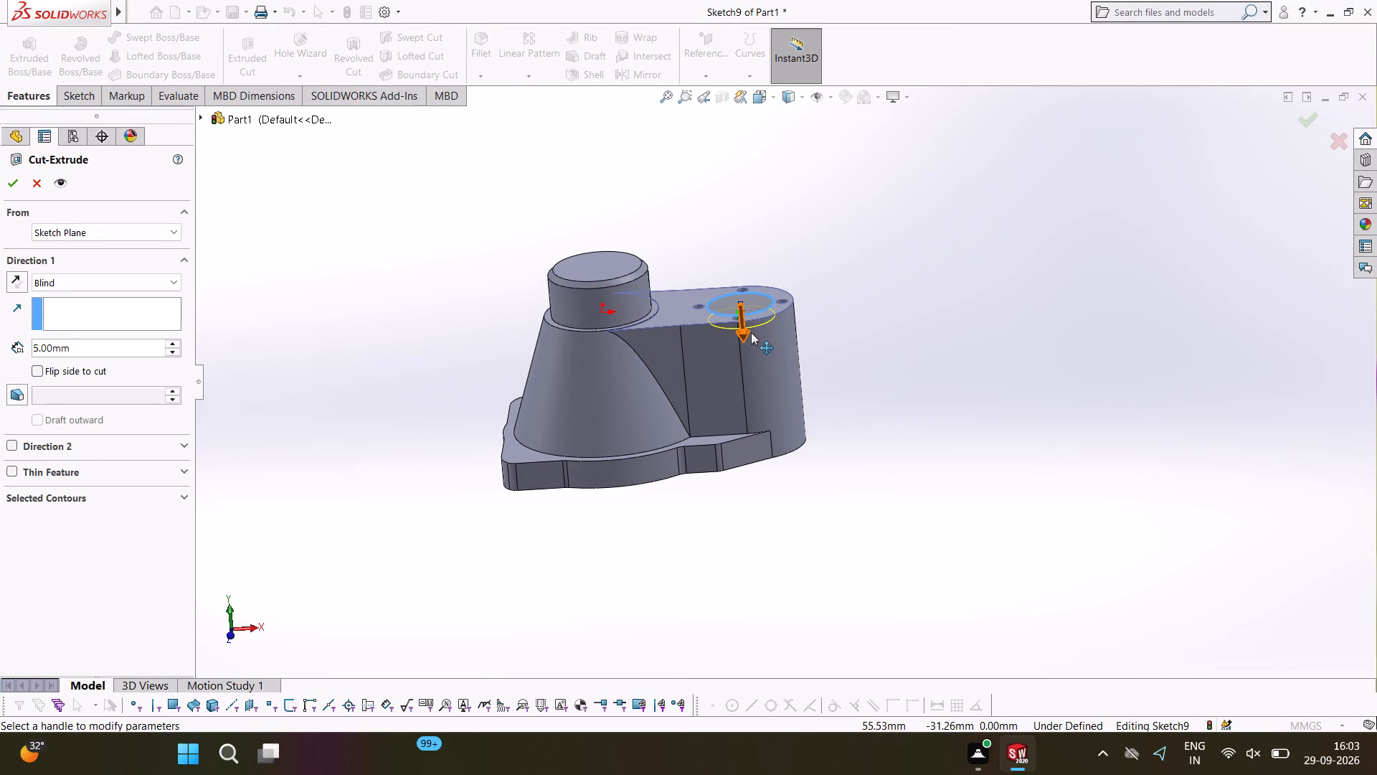
{"action": "left_click_drag", "start_coordinate": [747, 334], "coordinate": [711, 774]}
{"action": "left_click", "coordinate": [6, 179]}
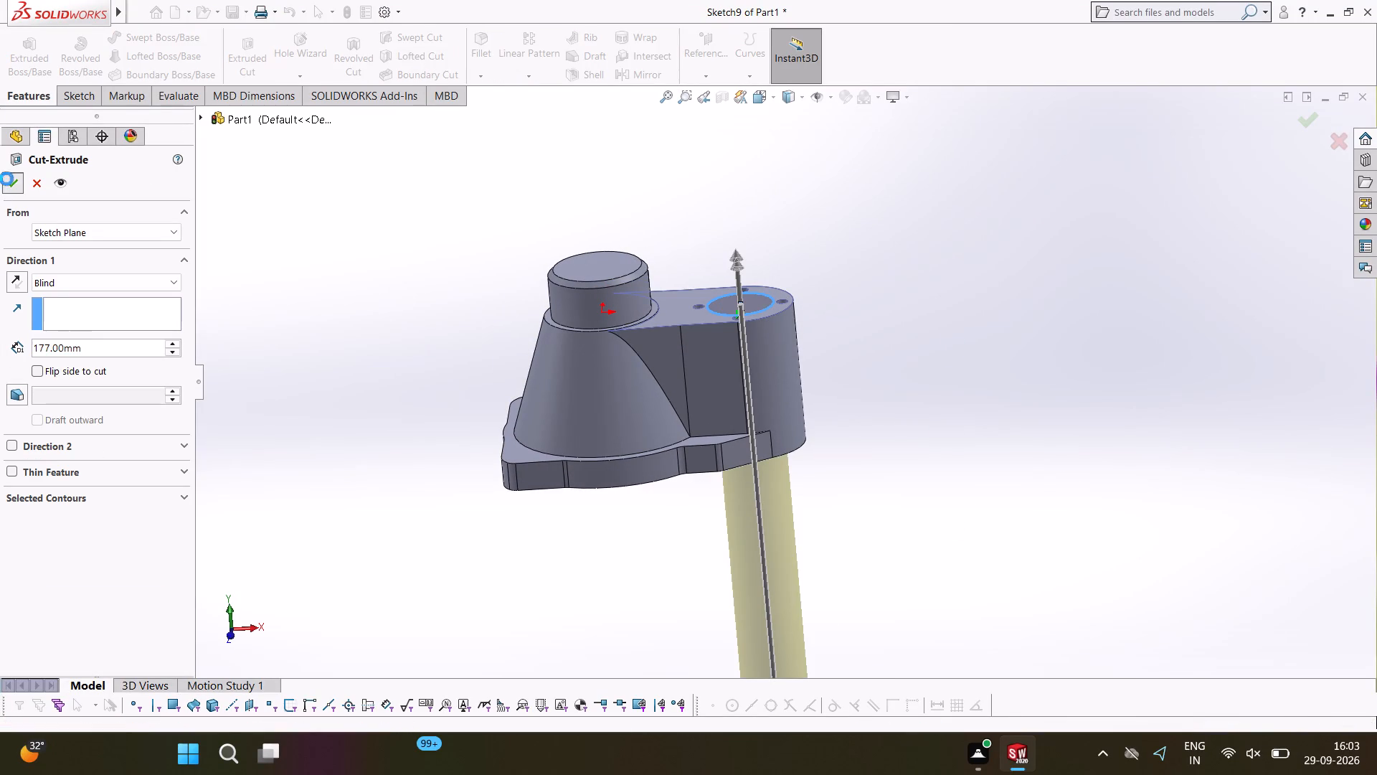
On the top face of the tower's boss, sketch a circle of 6 mm radius centred on the origin.
{"action": "left_click", "coordinate": [1060, 353]}
{"action": "middle_click_drag", "start_coordinate": [1061, 354], "coordinate": [1059, 644]}
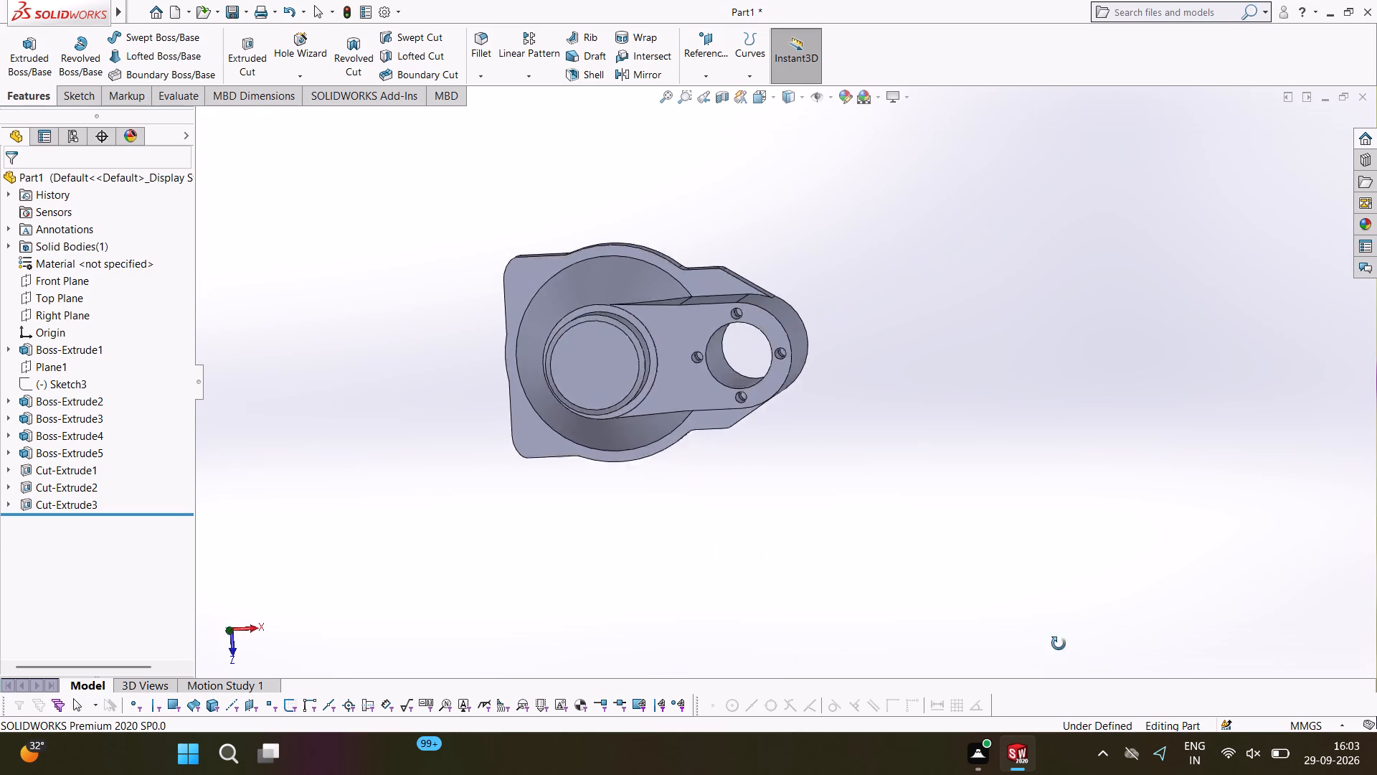
{"action": "middle_click_drag", "start_coordinate": [1059, 644], "coordinate": [1069, 580]}
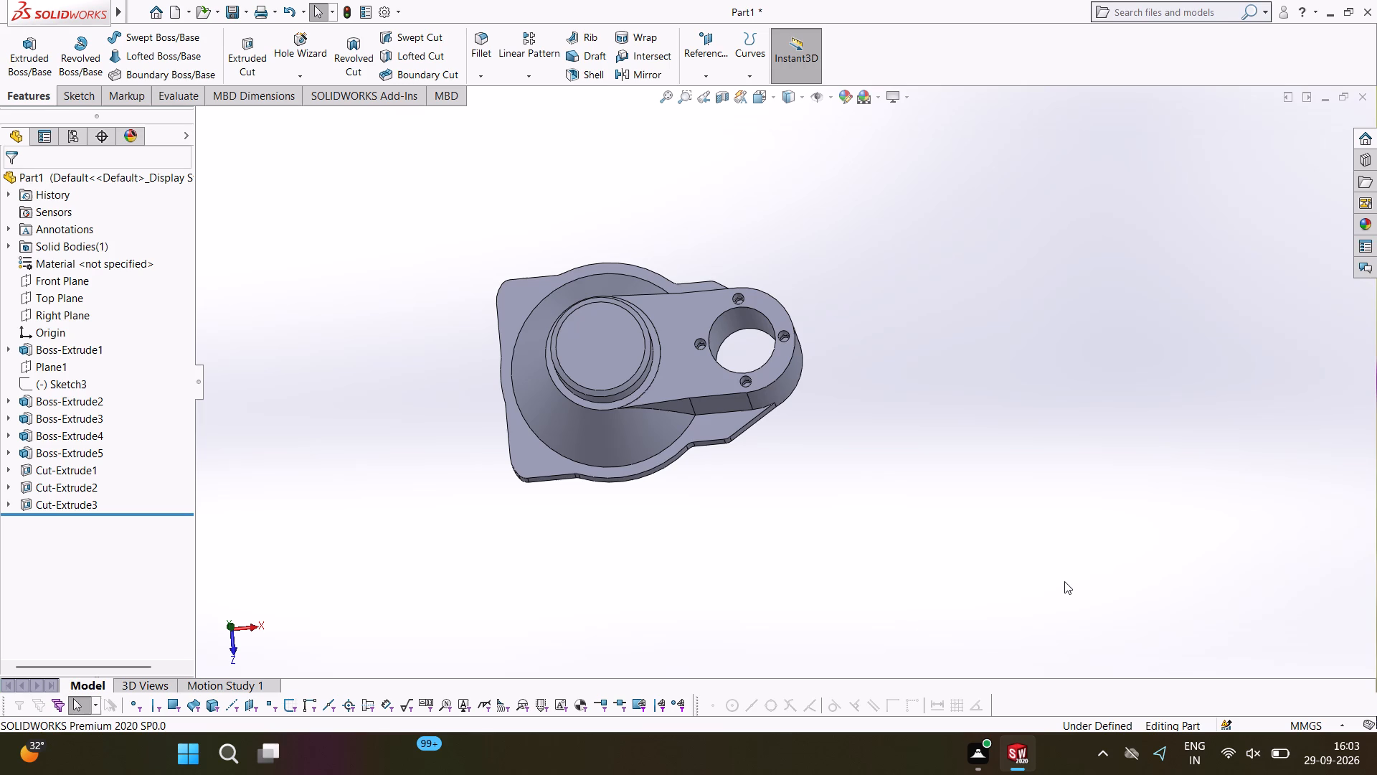
{"action": "left_click", "coordinate": [235, 50]}
{"action": "left_click", "coordinate": [597, 324]}
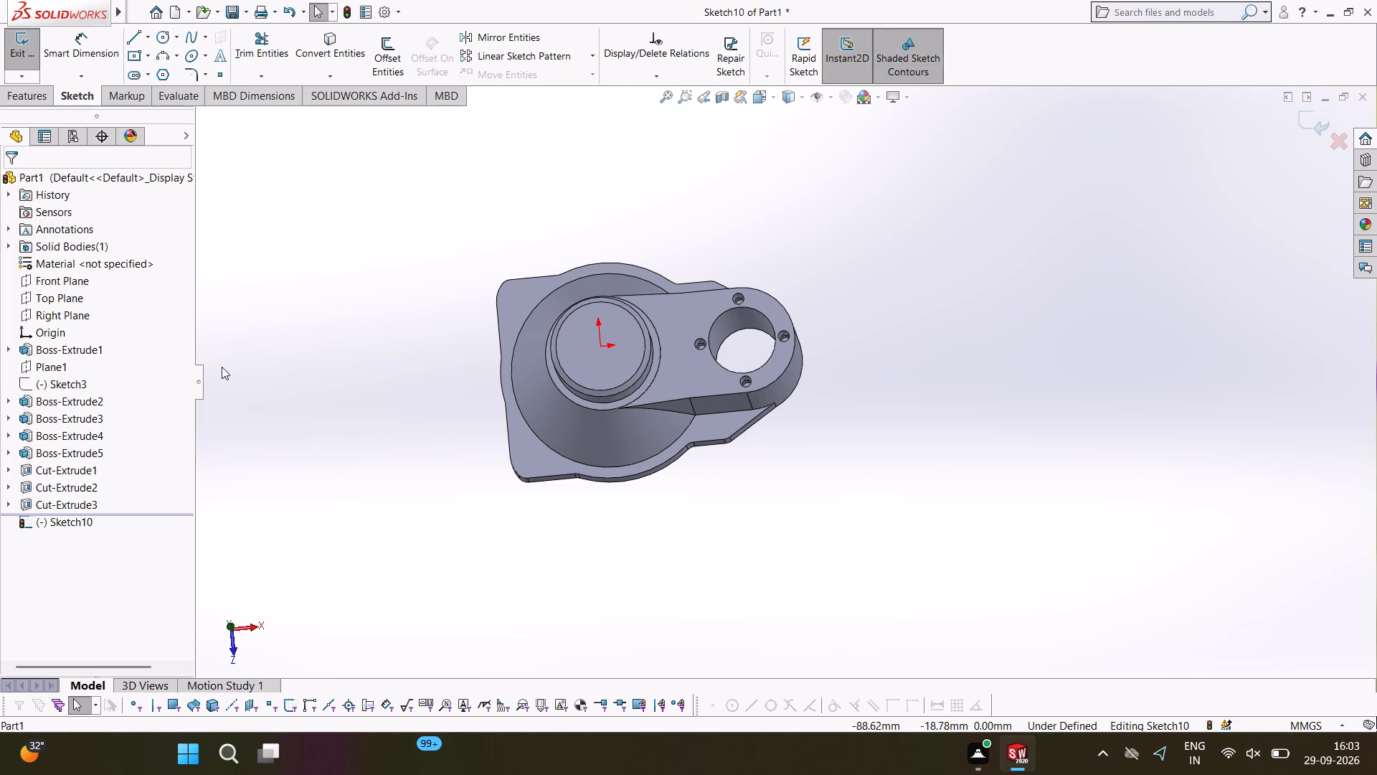
{"action": "left_click", "coordinate": [161, 41]}
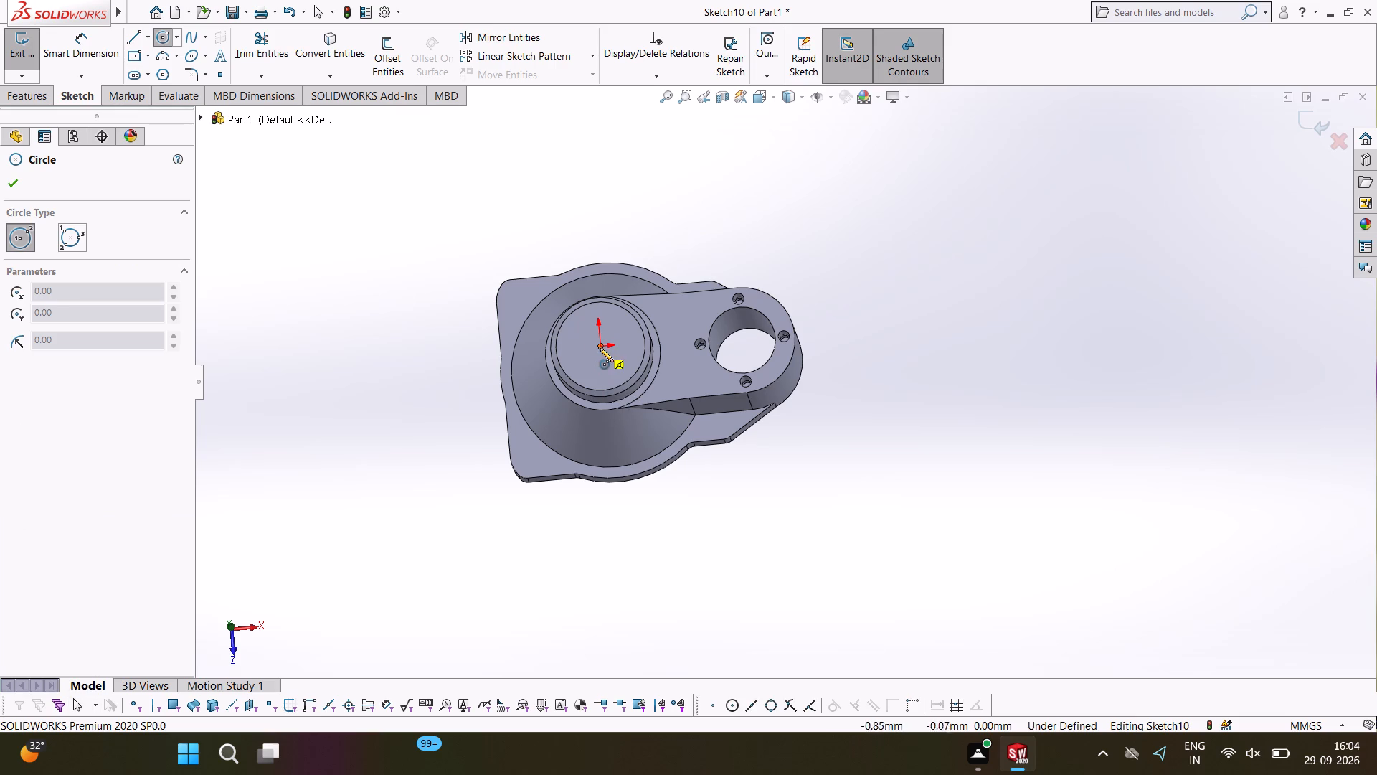
{"action": "left_click", "coordinate": [601, 345]}
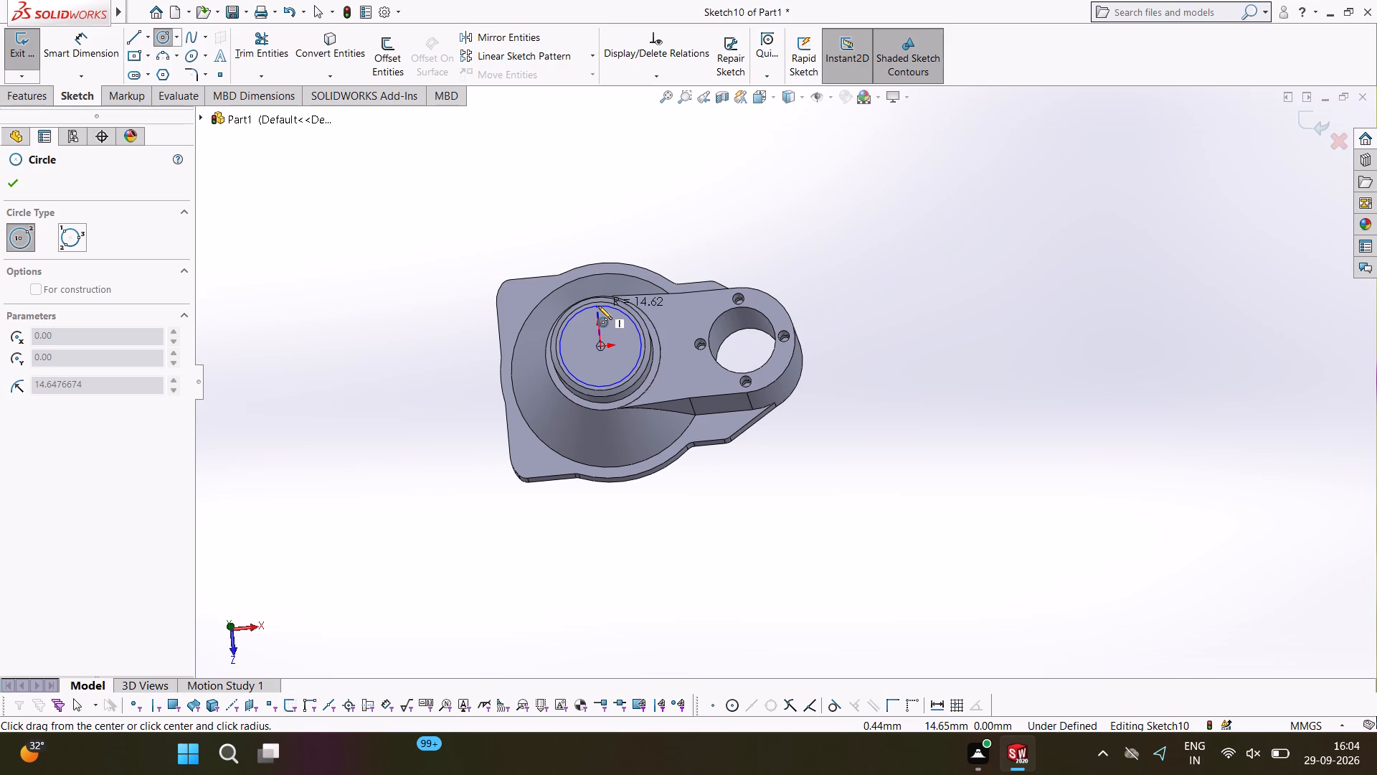
{"action": "left_click", "coordinate": [598, 306]}
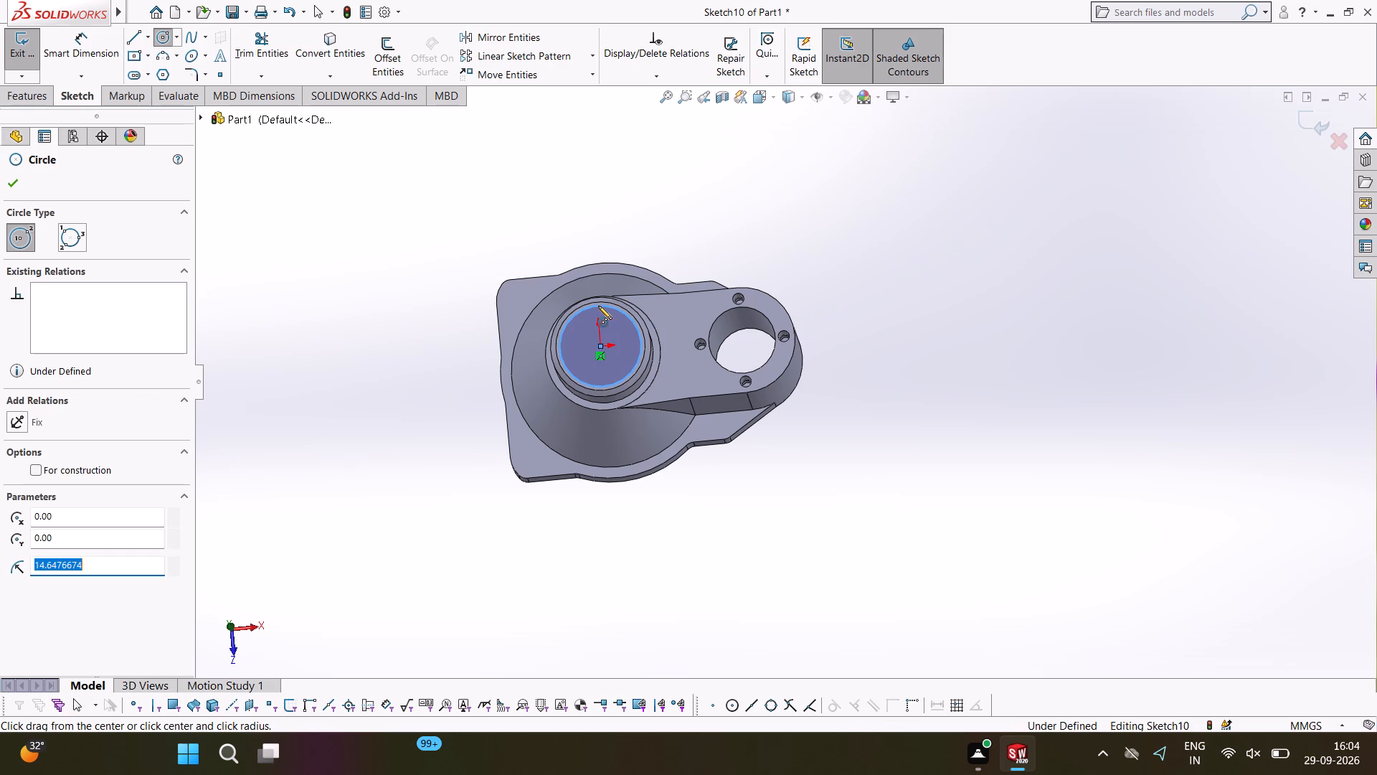
{"action": "key", "text": "6"}
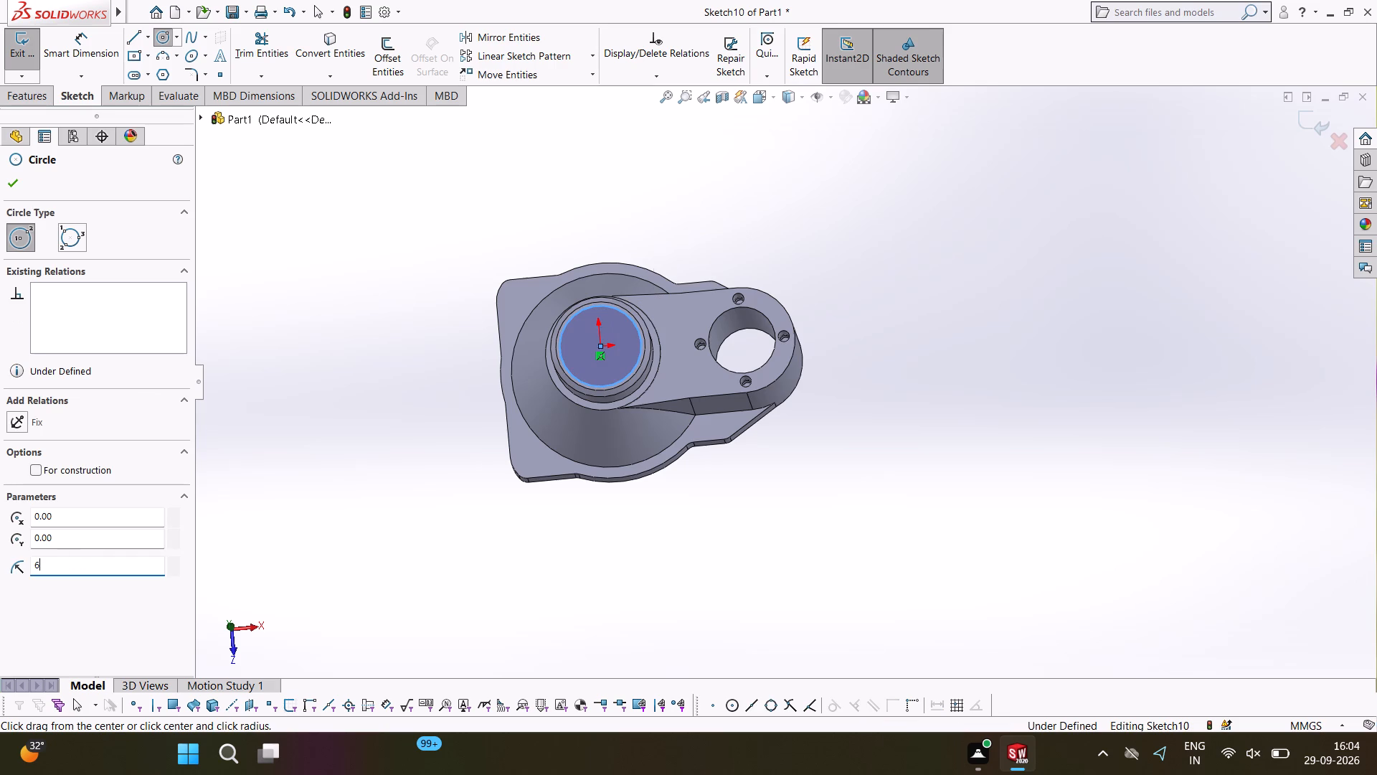
{"action": "left_click", "coordinate": [667, 207]}
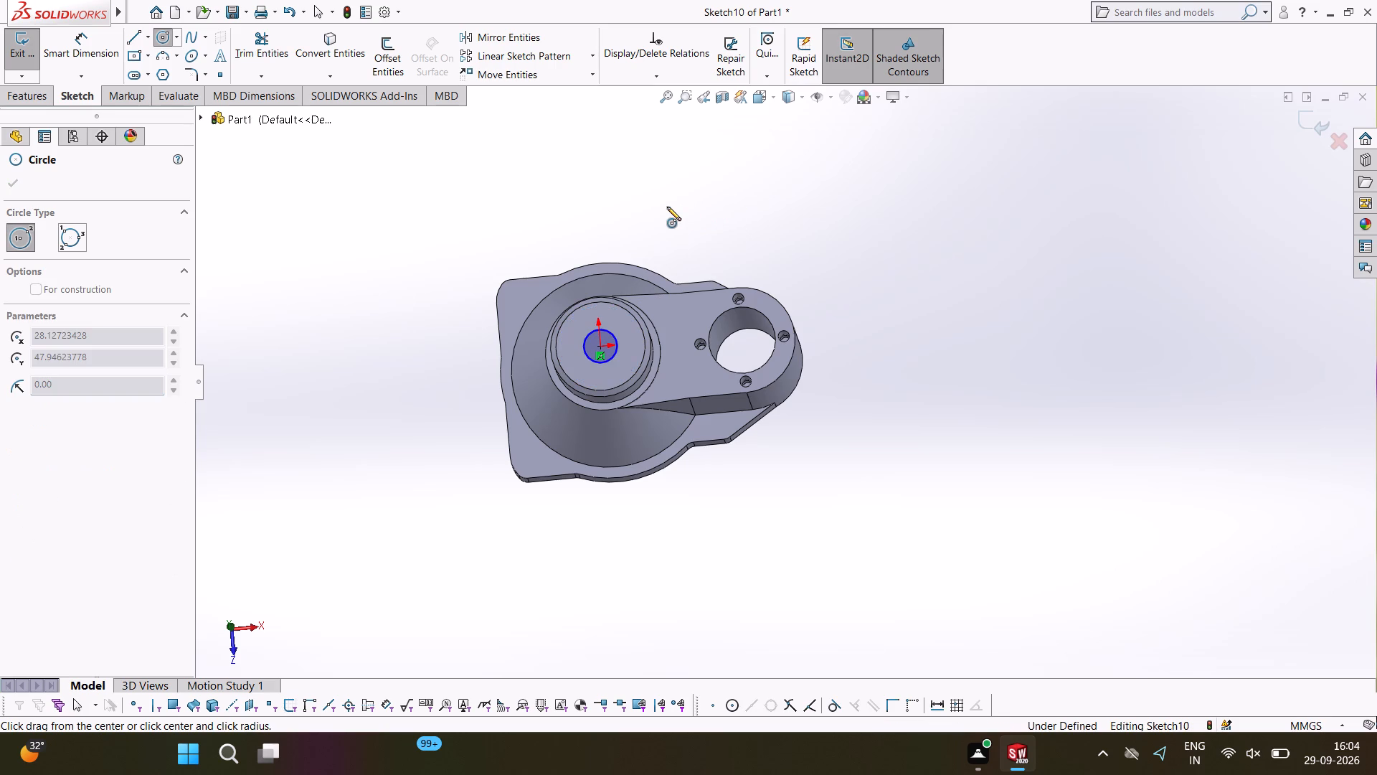
{"action": "right_click", "coordinate": [610, 277]}
{"action": "left_click", "coordinate": [651, 288]}
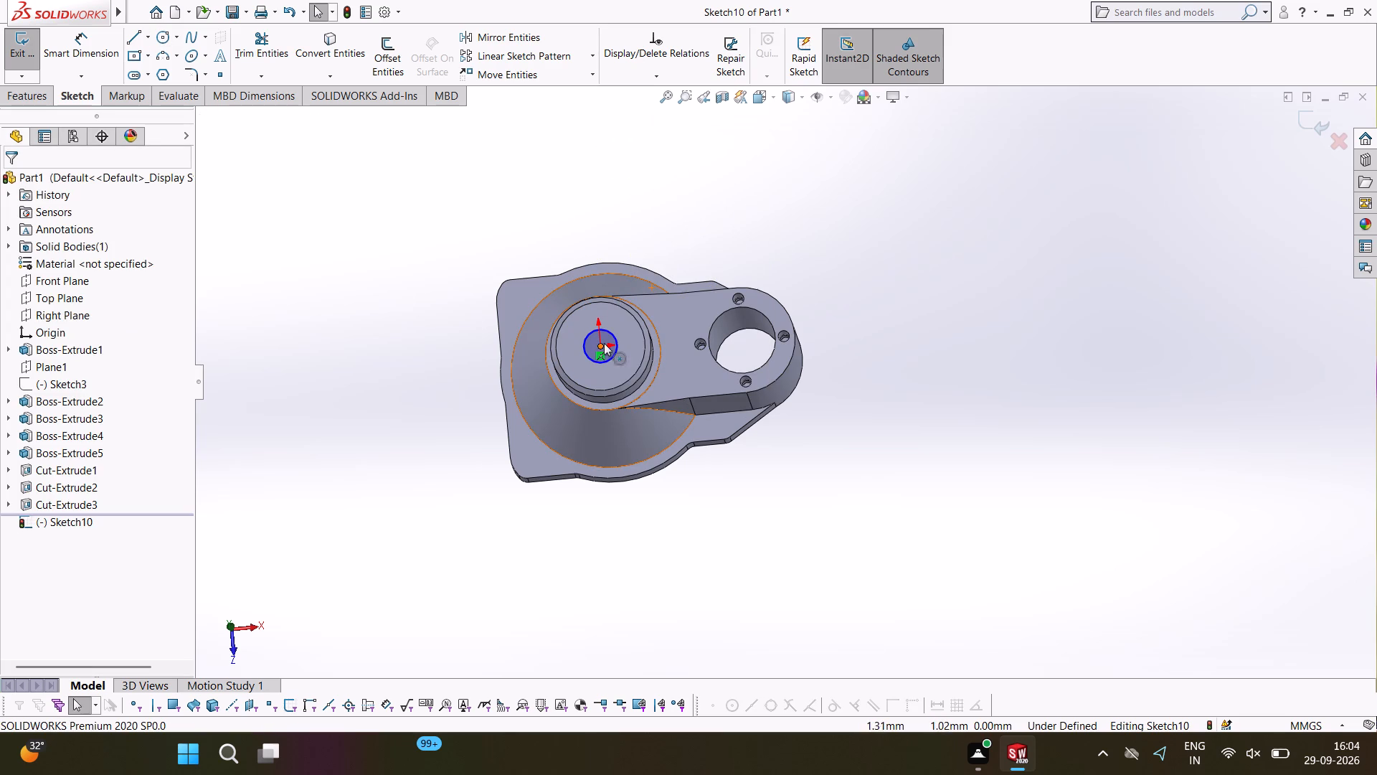
Resize the top boss circle, trying a radius of 8 mm and settling on 16 mm.
{"action": "left_click", "coordinate": [610, 334]}
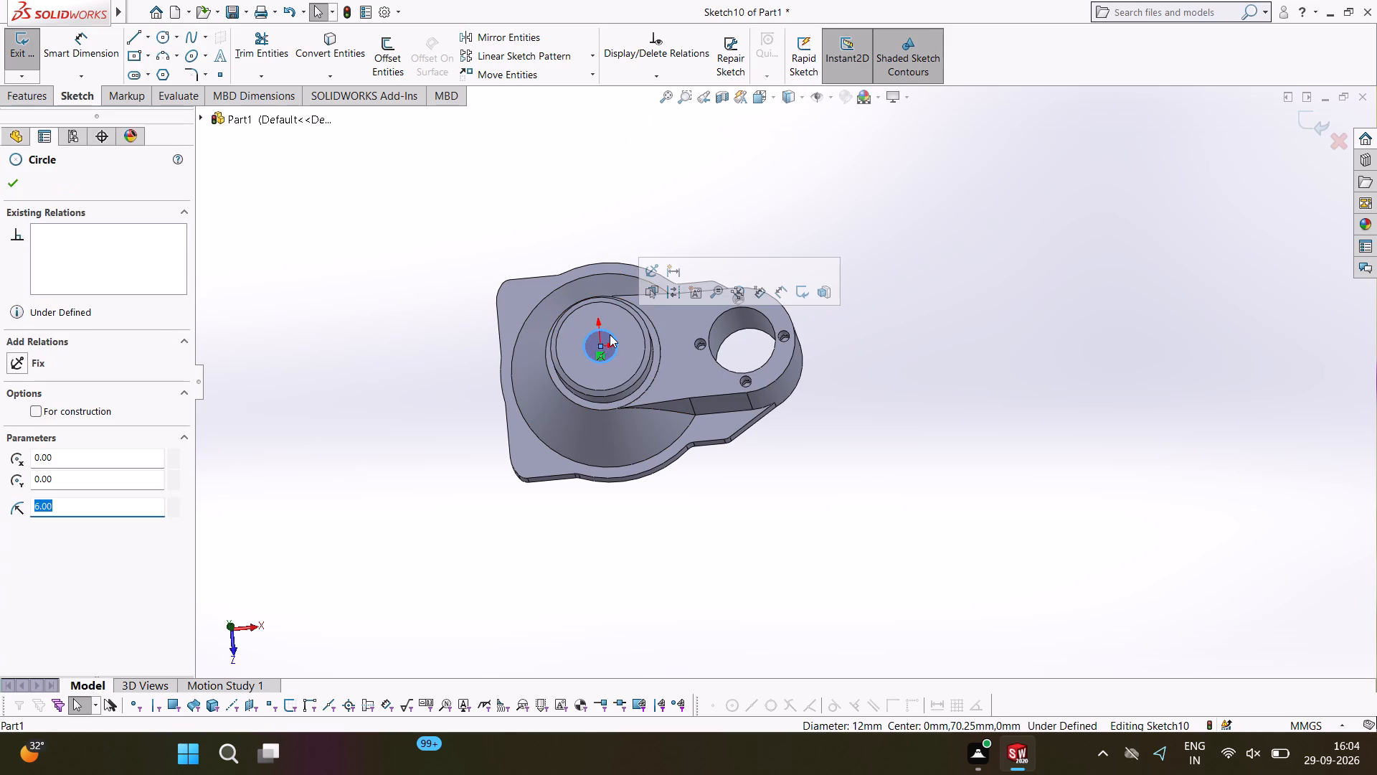
{"action": "key", "text": "8"}
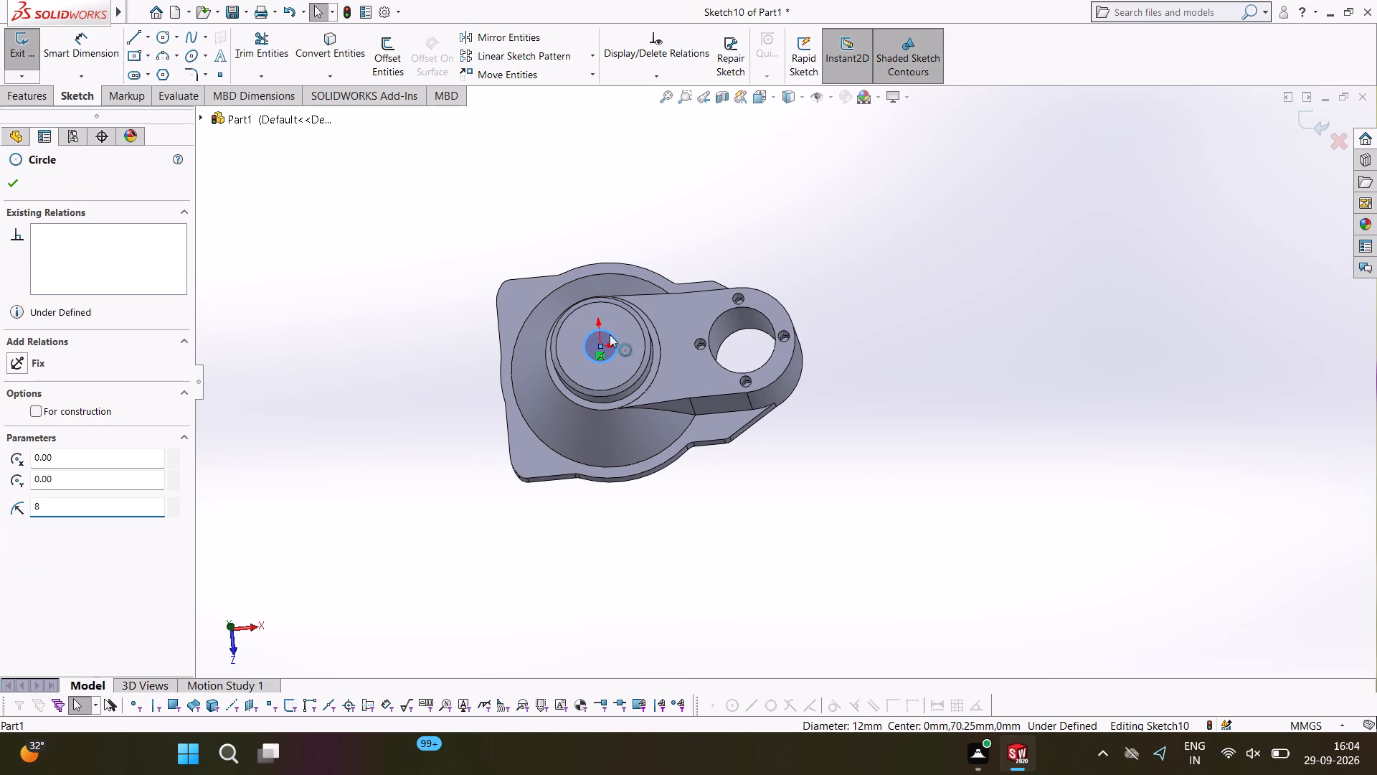
{"action": "double_click", "coordinate": [140, 504]}
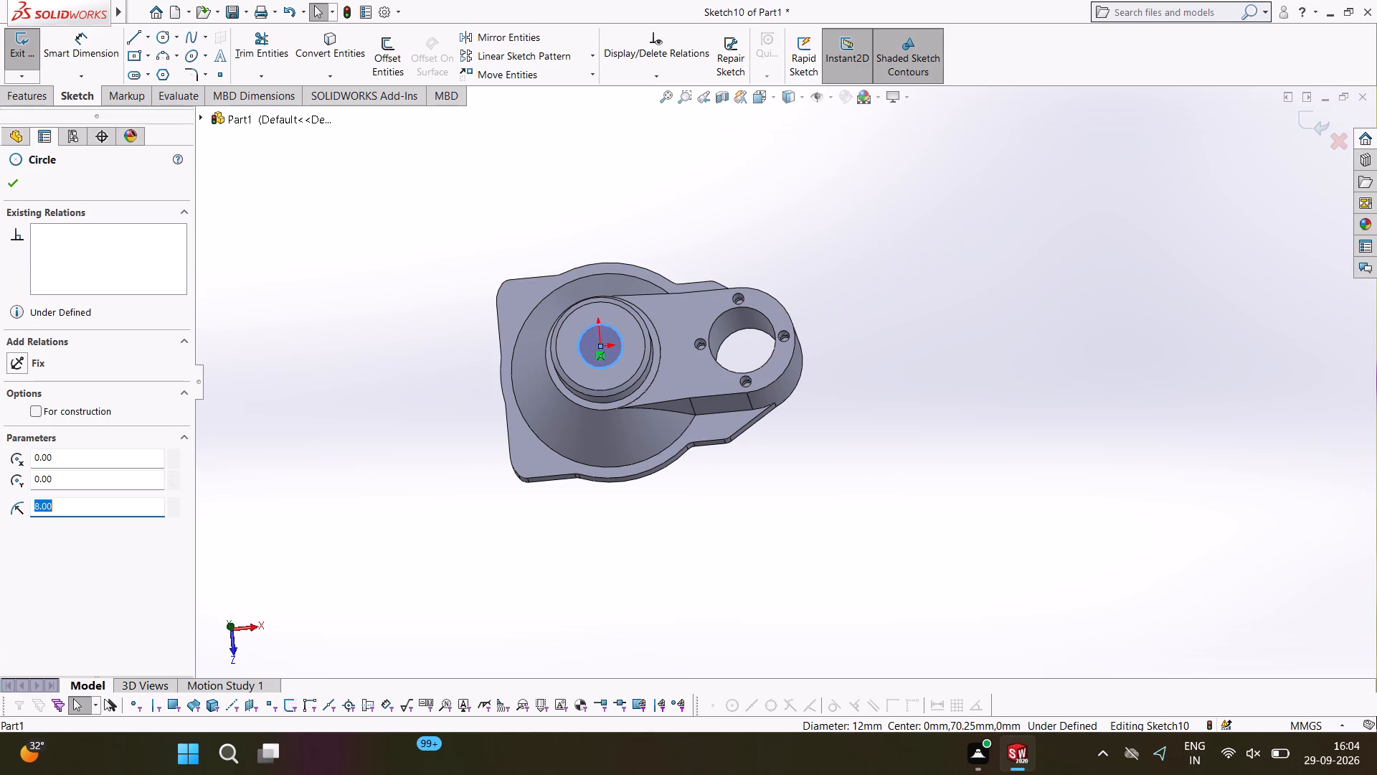
{"action": "type", "text": "16"}
{"action": "left_click", "coordinate": [333, 362]}
Cut-extrude the 16 mm radius circle down through the tower and base as a blind cut 177 mm deep.
{"action": "middle_click_drag", "start_coordinate": [366, 381], "coordinate": [366, 439]}
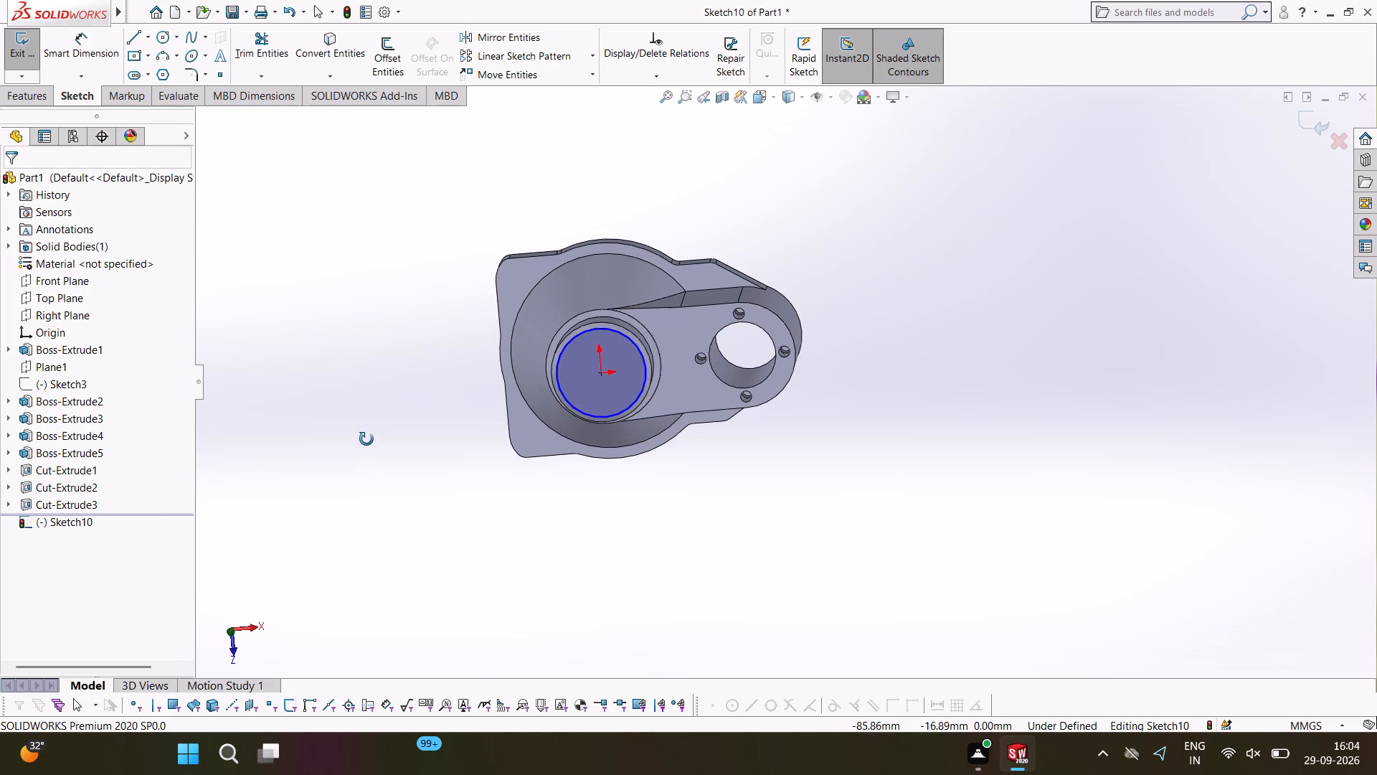
{"action": "middle_click_drag", "start_coordinate": [366, 439], "coordinate": [367, 439]}
{"action": "scroll", "coordinate": [652, 439], "scroll_direction": "down", "scroll_amount": 2, "text": "ctrl"}
{"action": "scroll", "coordinate": [618, 291], "scroll_direction": "down", "scroll_amount": 8, "text": "ctrl"}
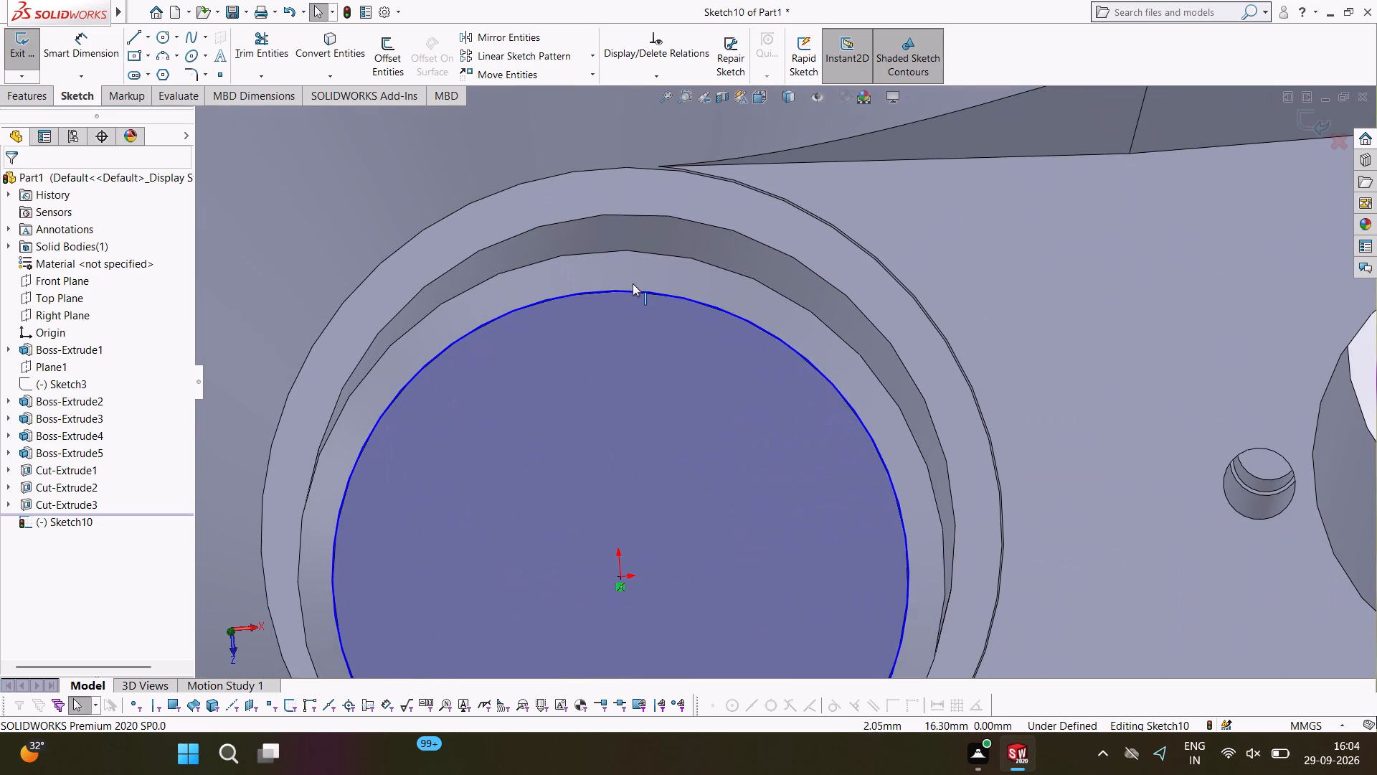
{"action": "middle_click_drag", "start_coordinate": [780, 341], "coordinate": [729, 195]}
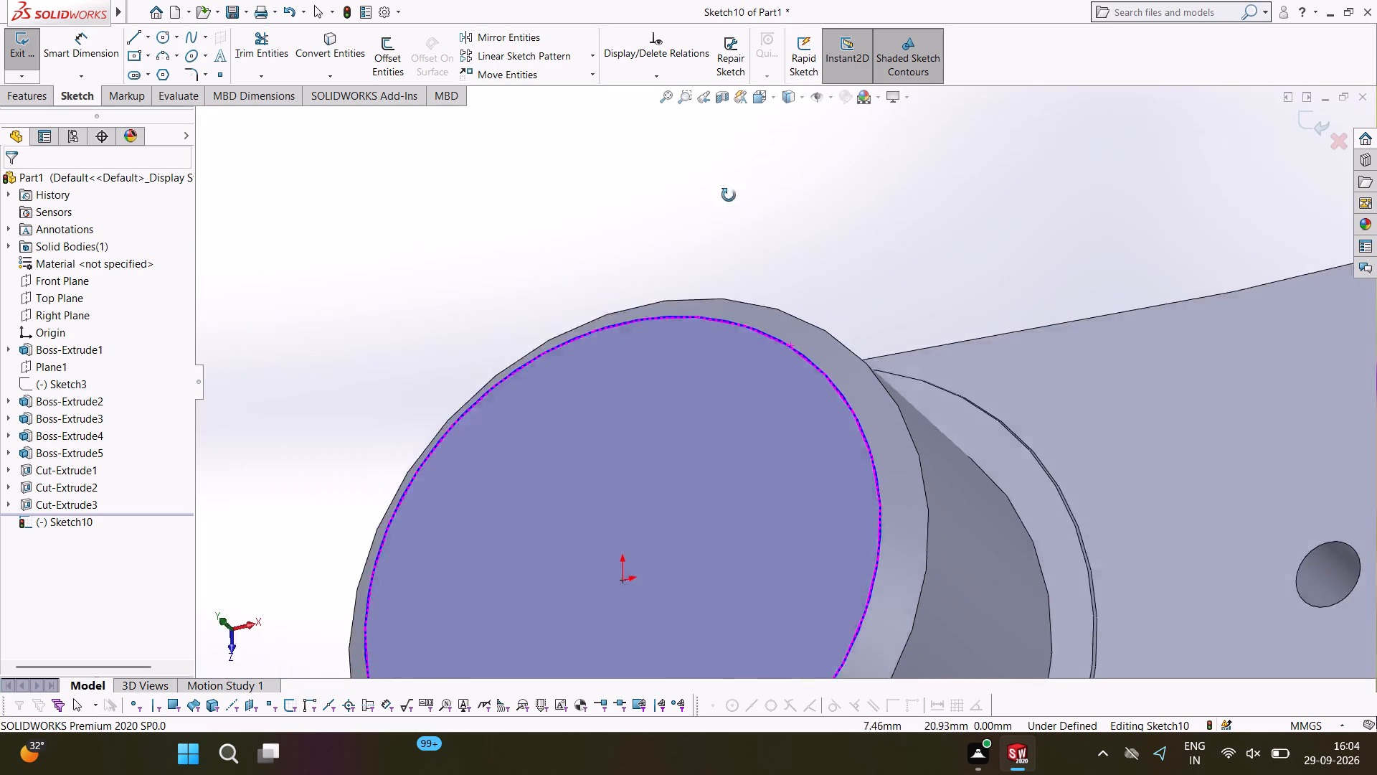
{"action": "middle_click_drag", "start_coordinate": [729, 195], "coordinate": [826, 5]}
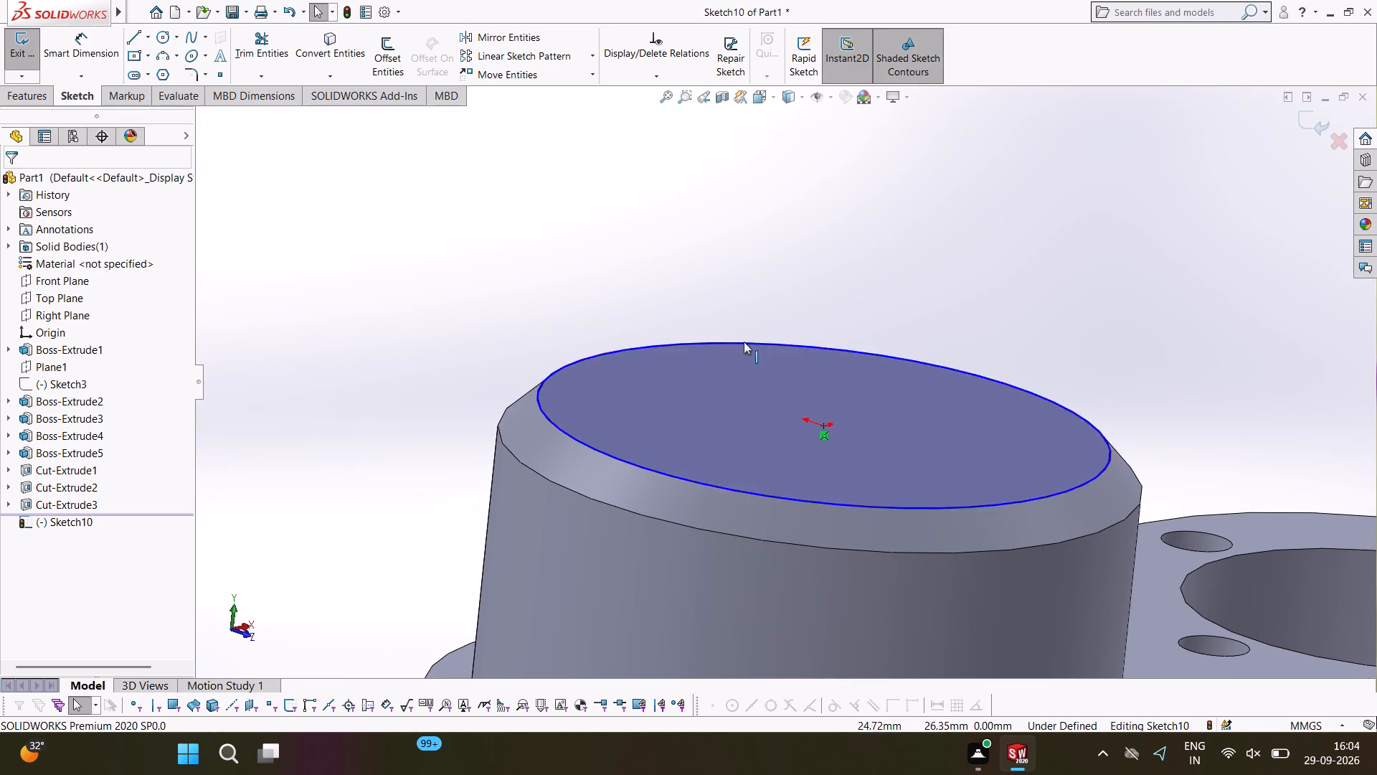
{"action": "left_click", "coordinate": [32, 95]}
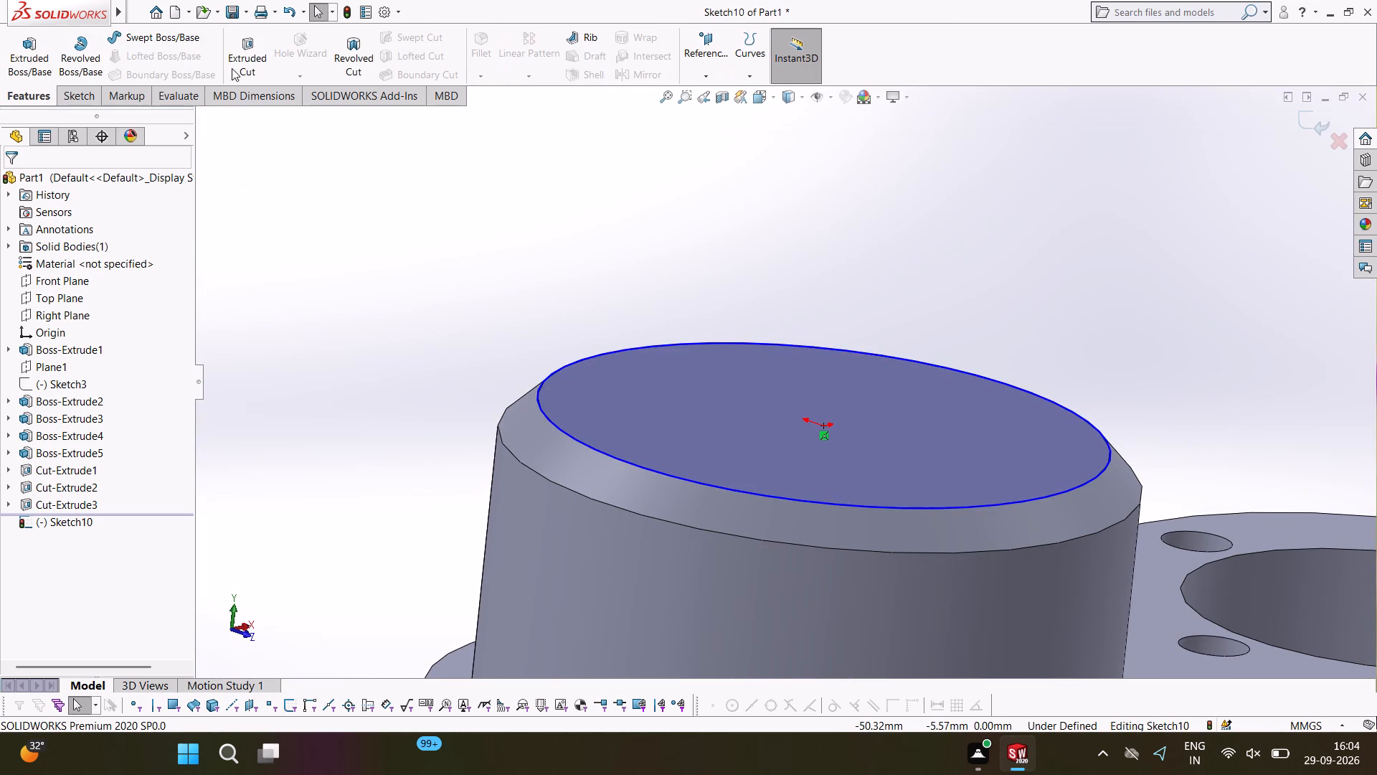
{"action": "left_click", "coordinate": [232, 68]}
{"action": "scroll", "coordinate": [1013, 545], "scroll_direction": "down", "scroll_amount": 4, "text": "ctrl"}
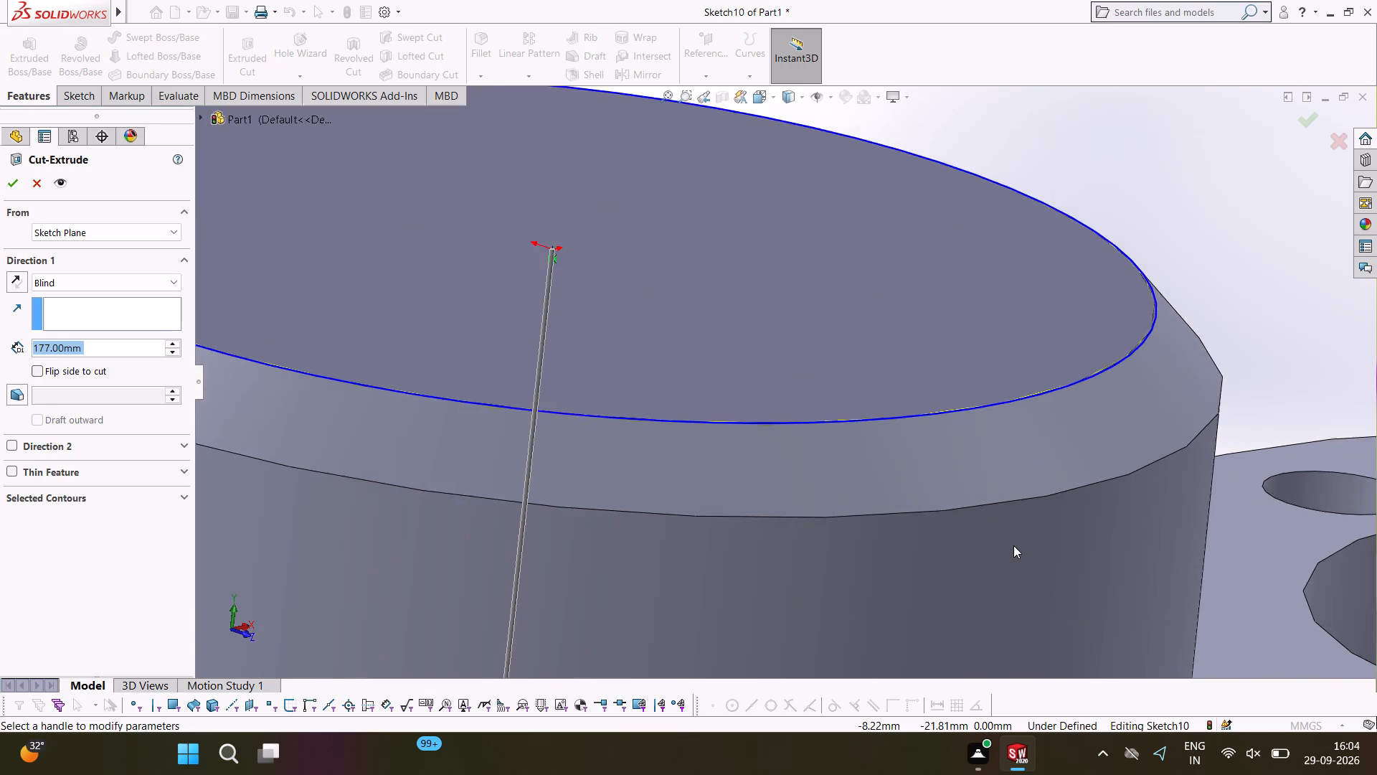
{"action": "scroll", "coordinate": [1013, 545], "scroll_direction": "up", "scroll_amount": 12, "text": "ctrl"}
{"action": "scroll", "coordinate": [758, 608], "scroll_direction": "down", "scroll_amount": 6, "text": "ctrl"}
{"action": "scroll", "coordinate": [760, 609], "scroll_direction": "up", "scroll_amount": 3, "text": "ctrl"}
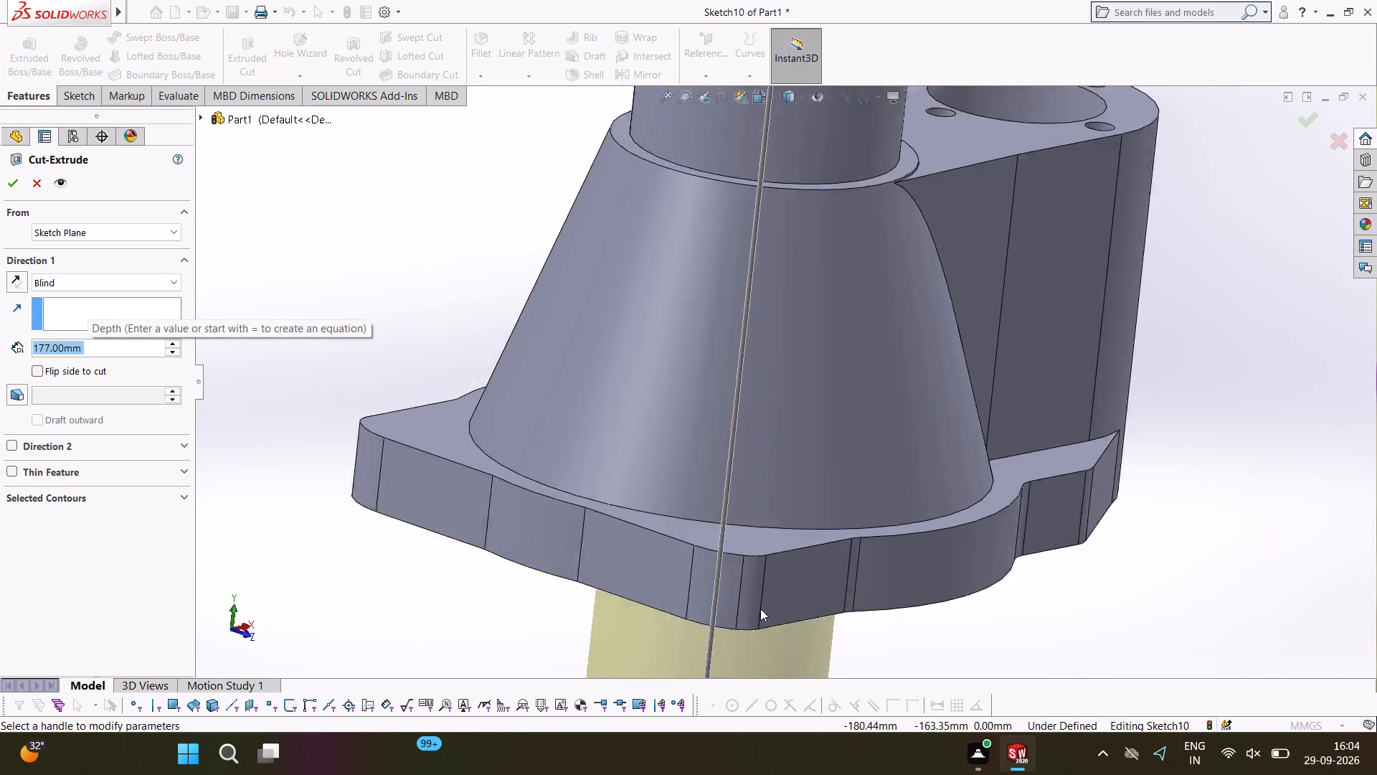
{"action": "scroll", "coordinate": [760, 609], "scroll_direction": "up", "scroll_amount": 8, "text": "ctrl"}
{"action": "left_click", "coordinate": [14, 174]}
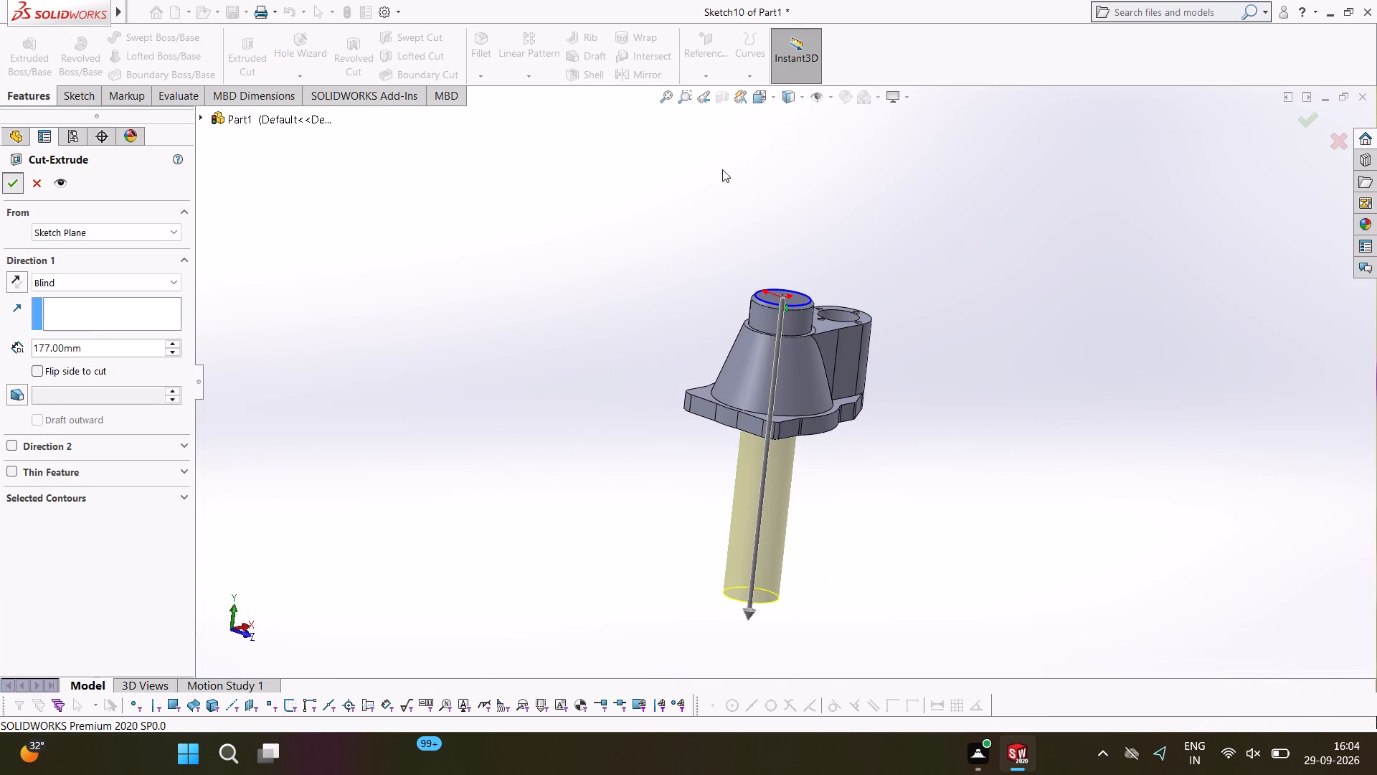
Examine the bores through the tower and the side boss from several angles and distances.
{"action": "scroll", "coordinate": [851, 309], "scroll_direction": "down", "scroll_amount": 7, "text": "ctrl"}
{"action": "left_click", "coordinate": [757, 232]}
{"action": "middle_click_drag", "start_coordinate": [758, 232], "coordinate": [775, 335]}
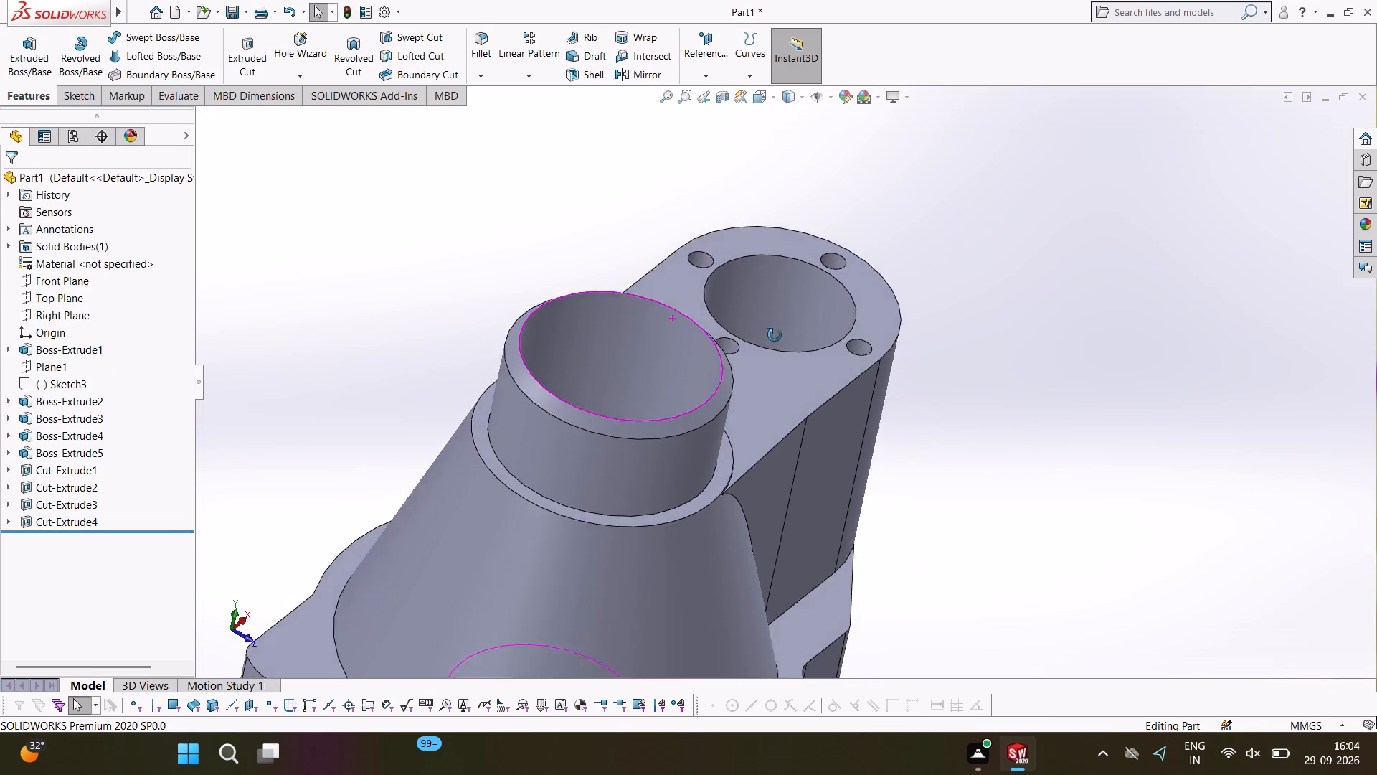
{"action": "middle_click_drag", "start_coordinate": [775, 335], "coordinate": [756, 308]}
{"action": "scroll", "coordinate": [756, 308], "scroll_direction": "down", "scroll_amount": 2, "text": "ctrl"}
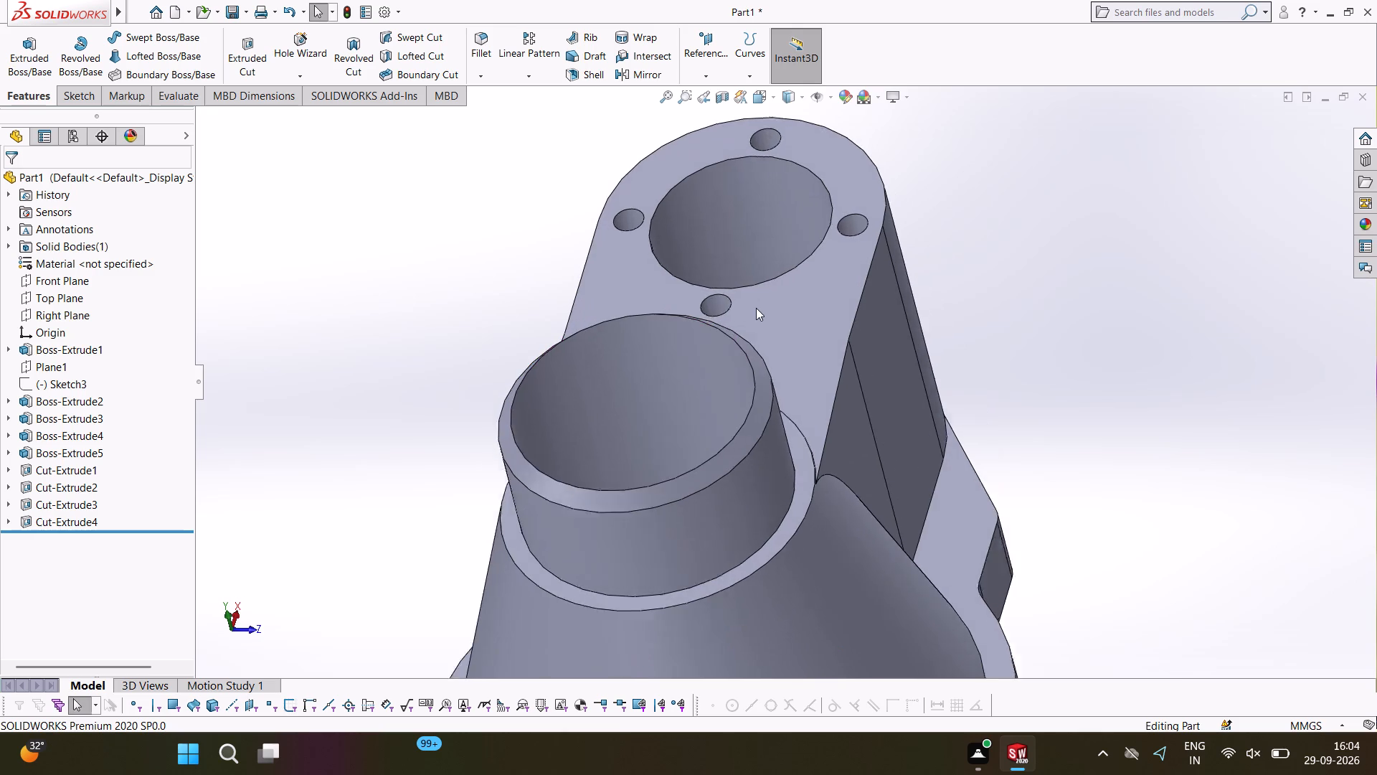
{"action": "scroll", "coordinate": [756, 308], "scroll_direction": "down", "scroll_amount": 2, "text": "ctrl"}
{"action": "scroll", "coordinate": [756, 308], "scroll_direction": "up", "scroll_amount": 13, "text": "ctrl"}
{"action": "scroll", "coordinate": [868, 460], "scroll_direction": "down", "scroll_amount": 3, "text": "ctrl"}
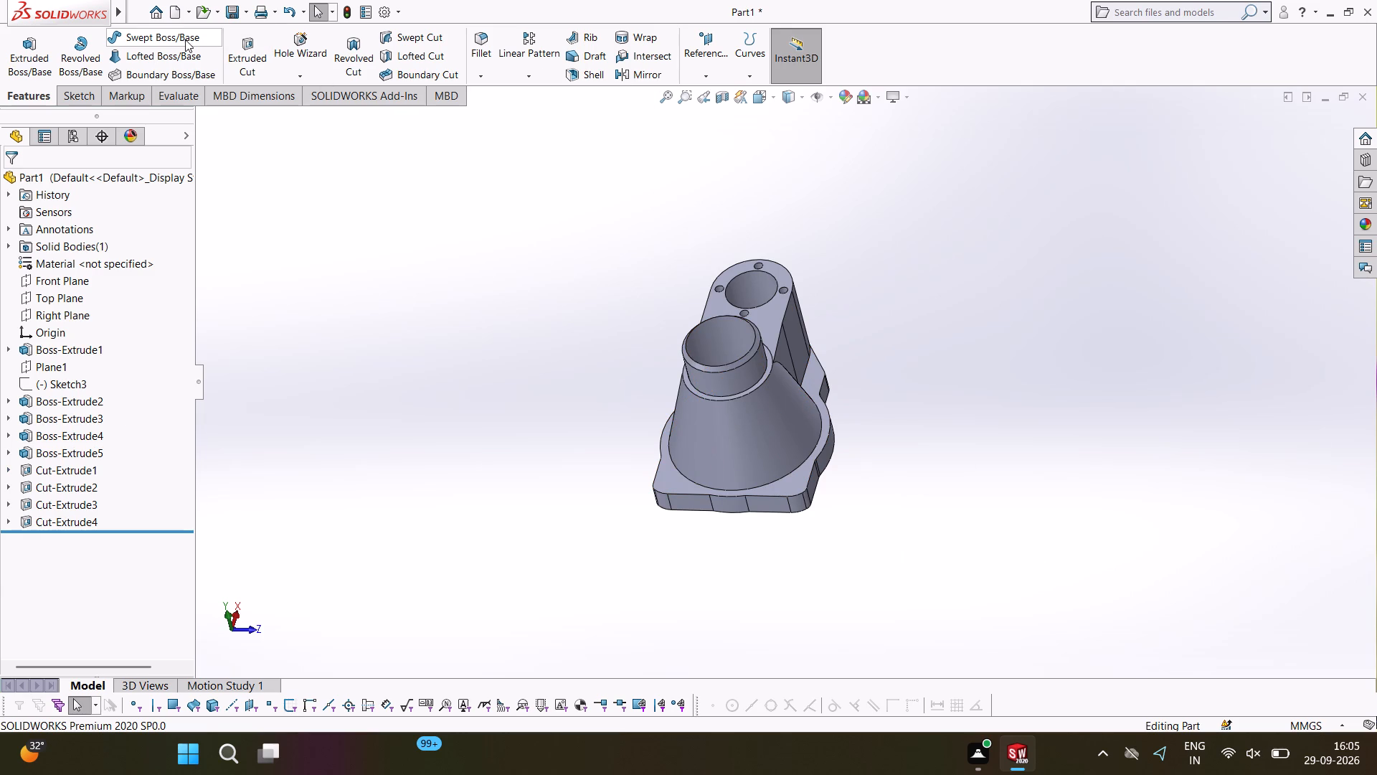
Start an extruded cut with a new sketch on the top face of the base flange.
{"action": "left_click", "coordinate": [258, 58]}
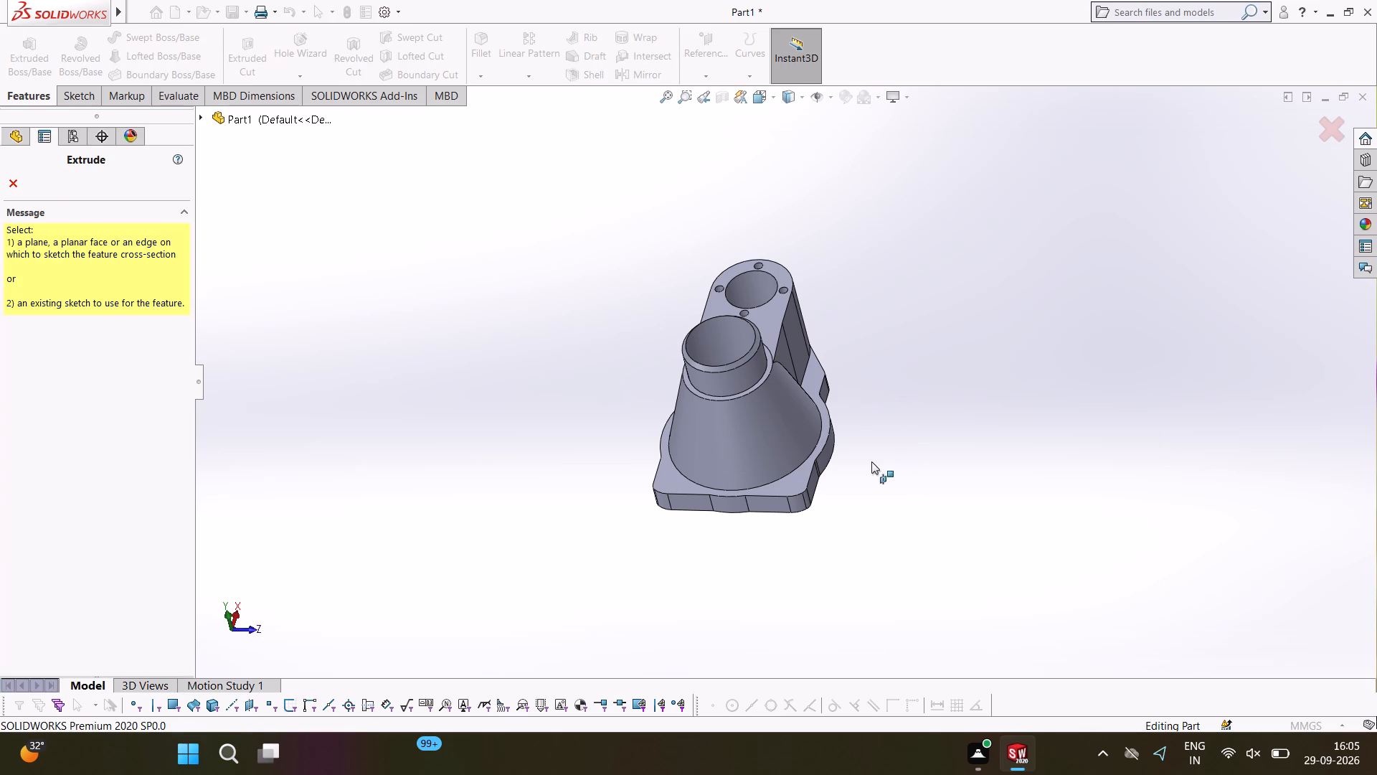
{"action": "middle_click_drag", "start_coordinate": [1021, 509], "coordinate": [1023, 598]}
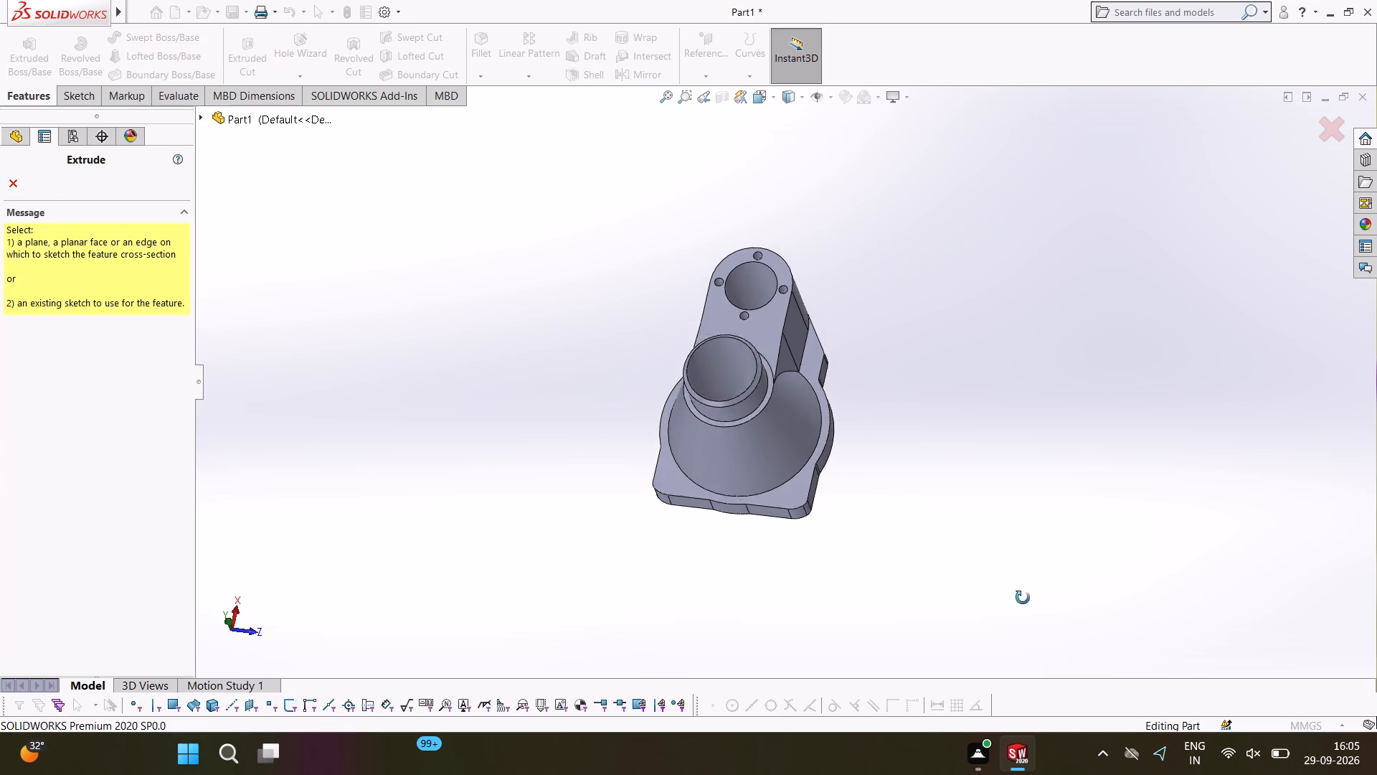
{"action": "middle_click_drag", "start_coordinate": [1023, 598], "coordinate": [1027, 726]}
{"action": "left_click", "coordinate": [798, 462]}
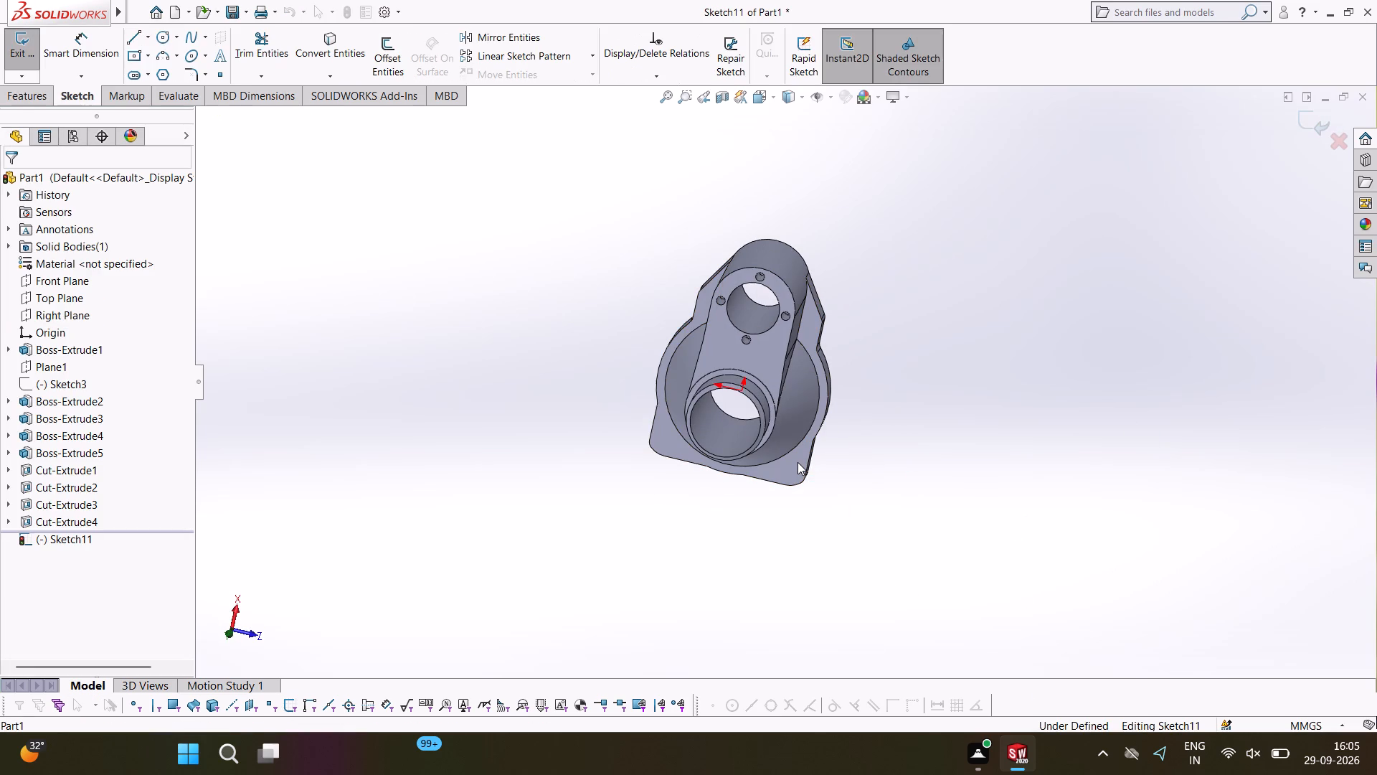
{"action": "key", "text": "space"}
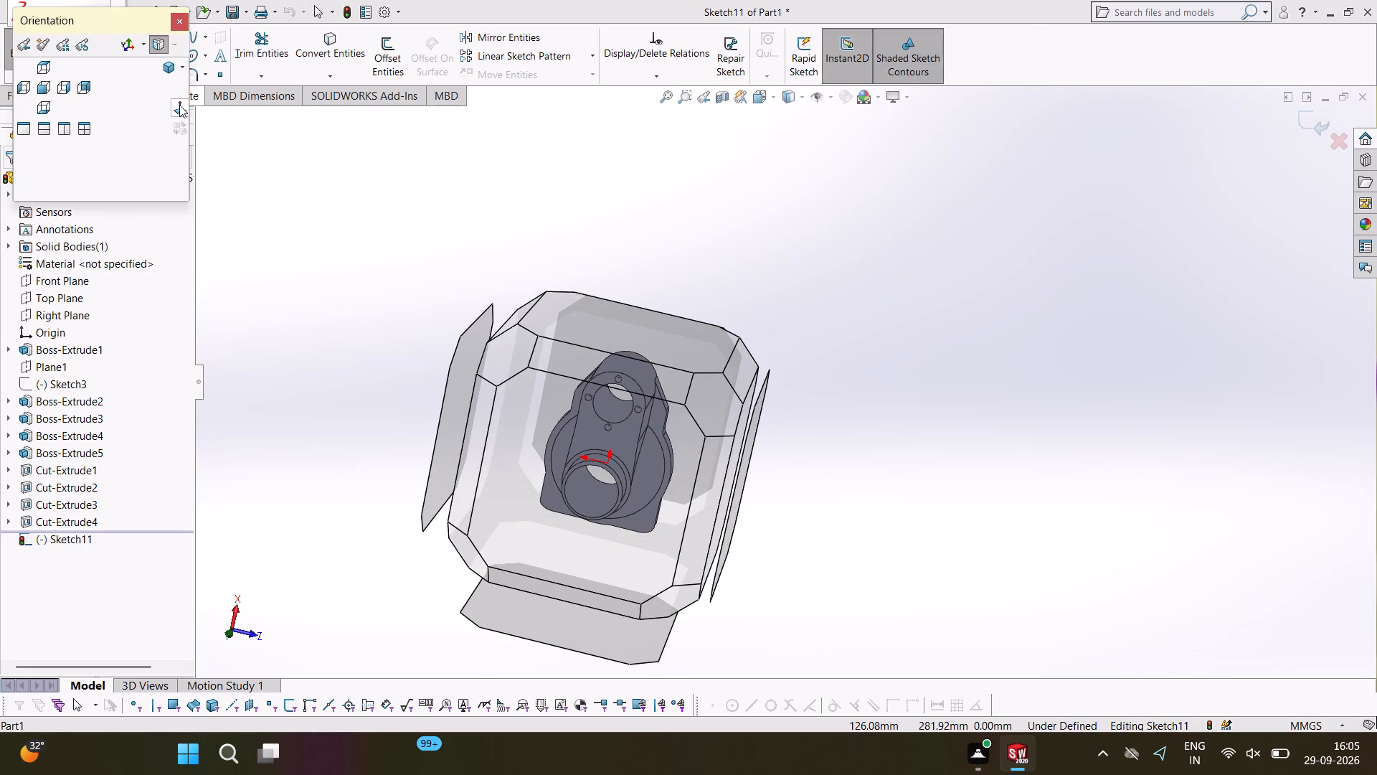
{"action": "left_click", "coordinate": [179, 105]}
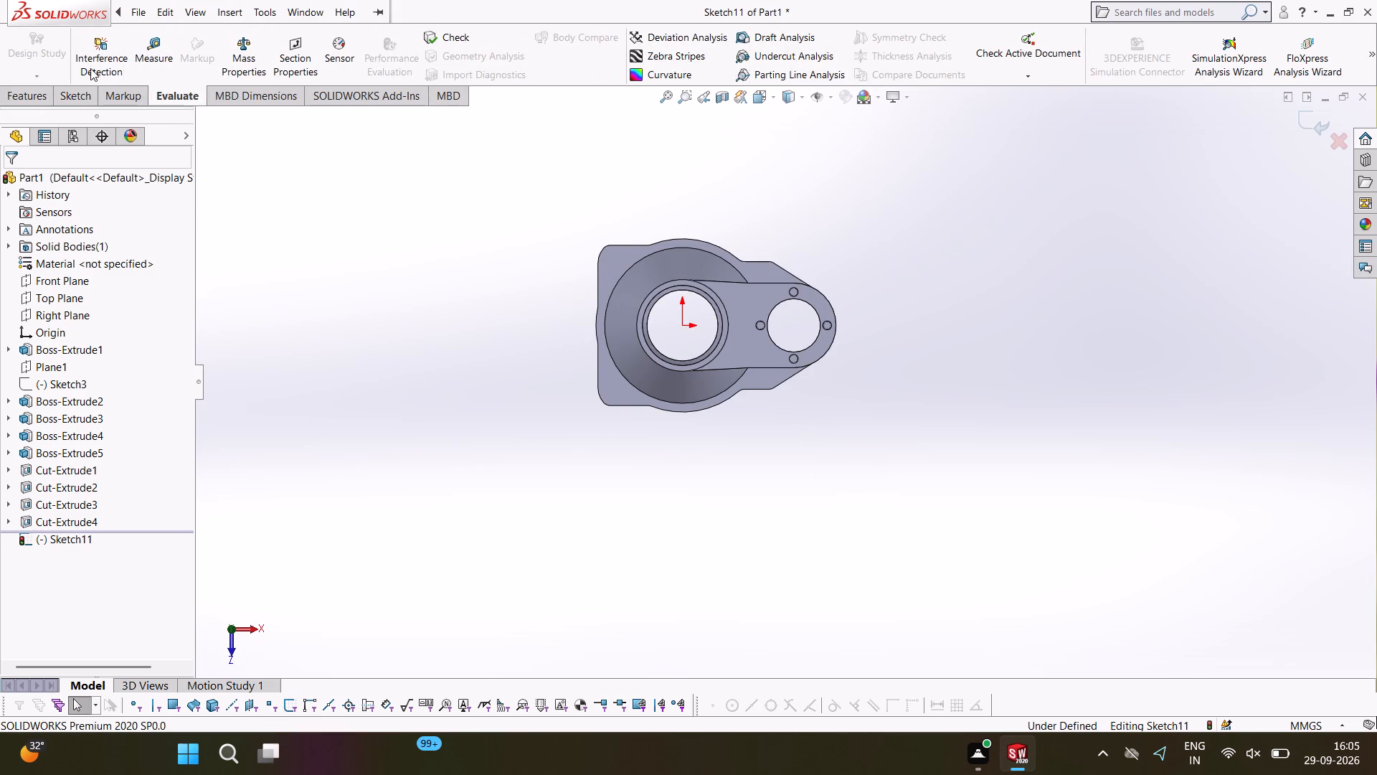
Sketch a vertical guide line downward from the side boss's outermost point, trying 28 mm and settling on 24 mm long.
{"action": "left_click", "coordinate": [79, 94]}
{"action": "left_click", "coordinate": [132, 41]}
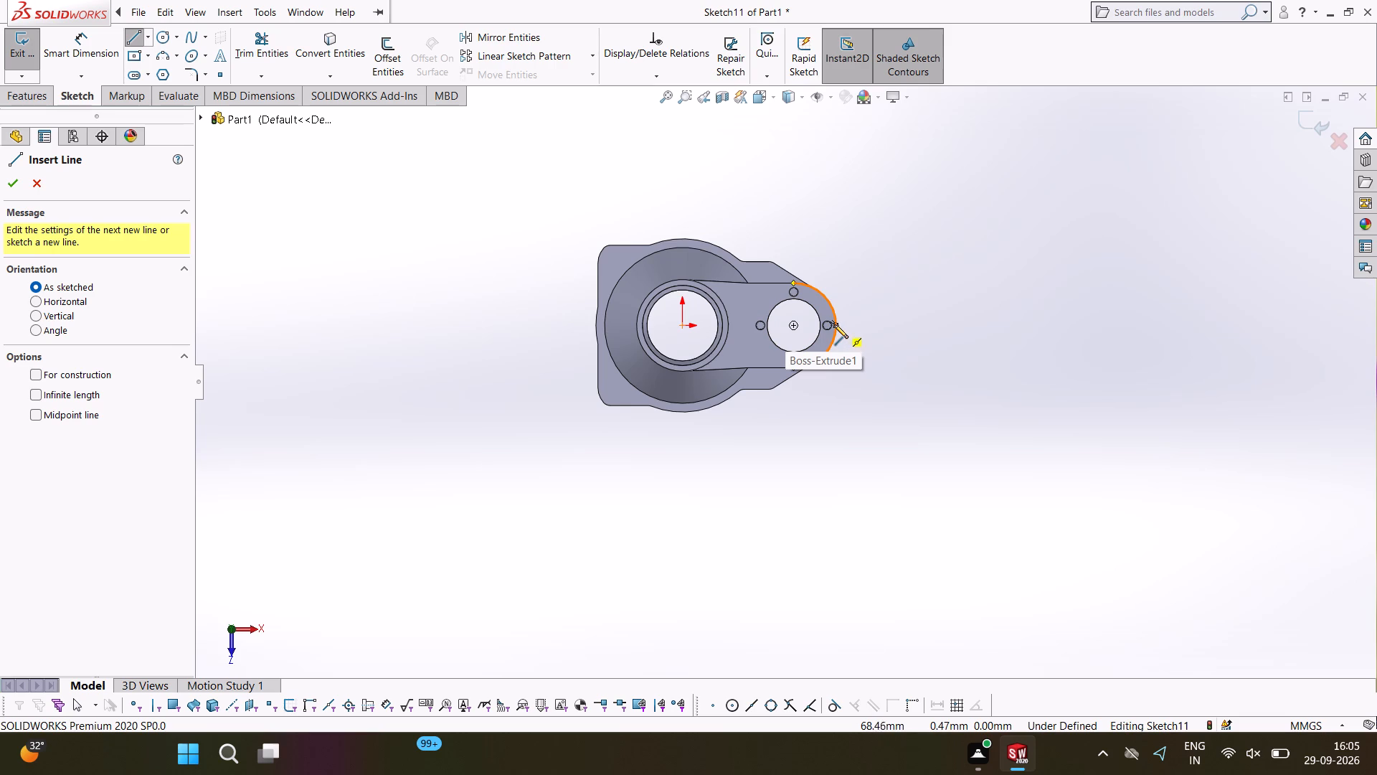
{"action": "left_click", "coordinate": [834, 324]}
{"action": "left_click", "coordinate": [832, 418]}
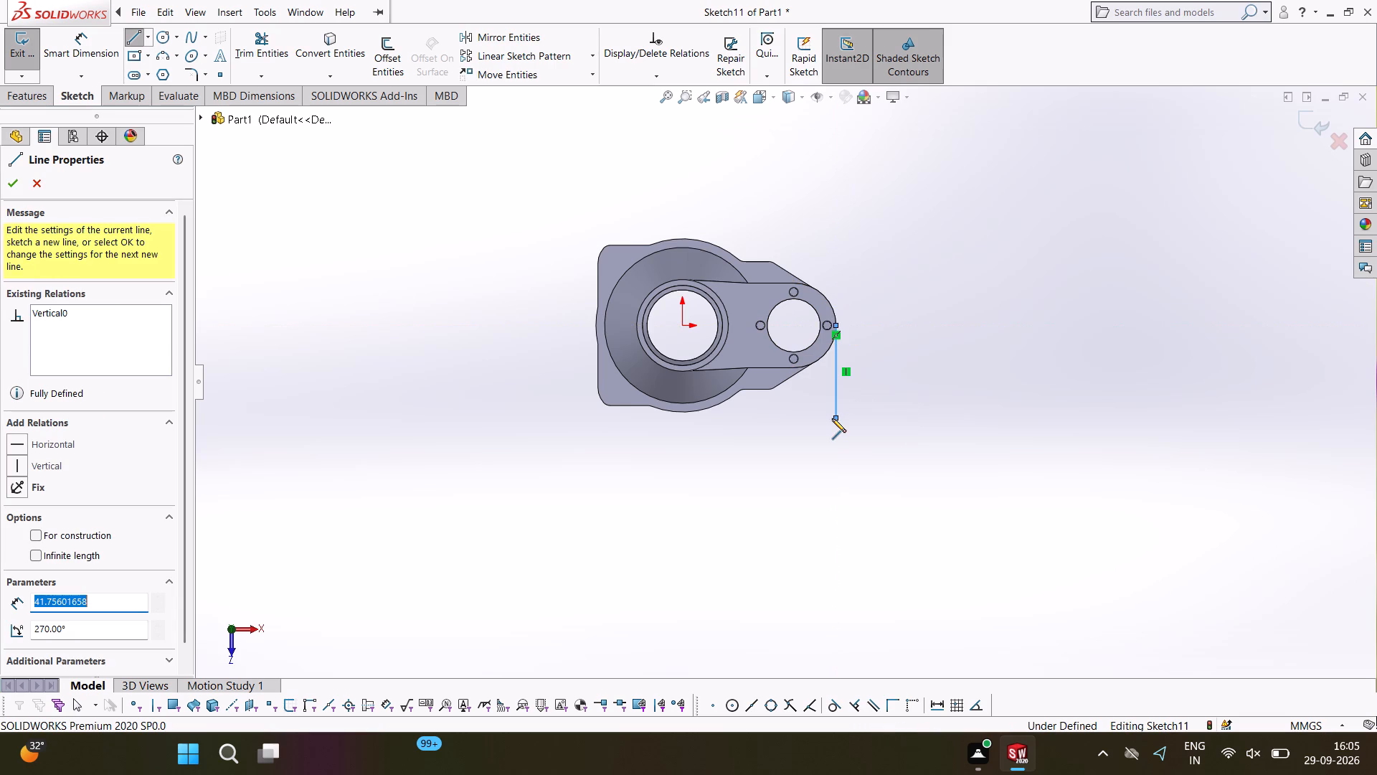
{"action": "type", "text": "56/2"}
{"action": "key", "text": "Return"}
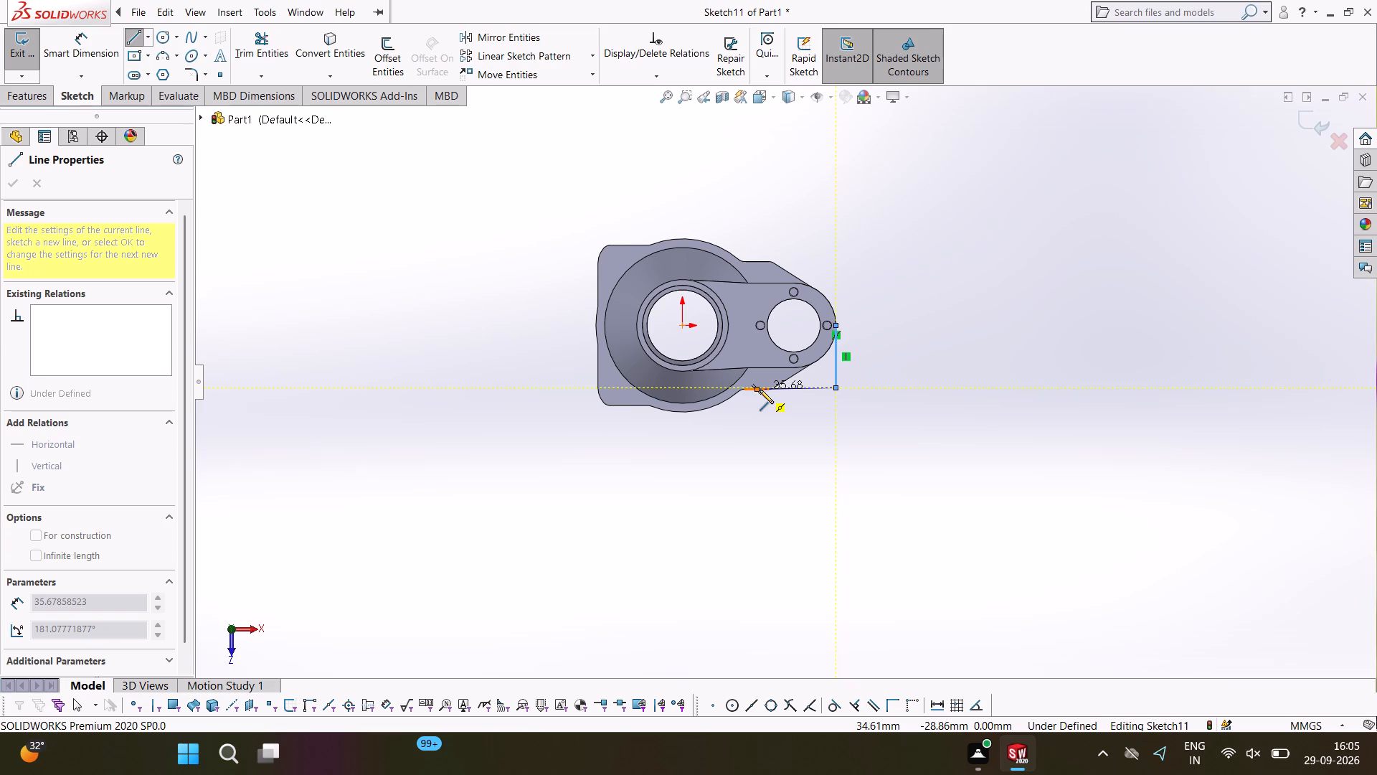
{"action": "right_click", "coordinate": [760, 390]}
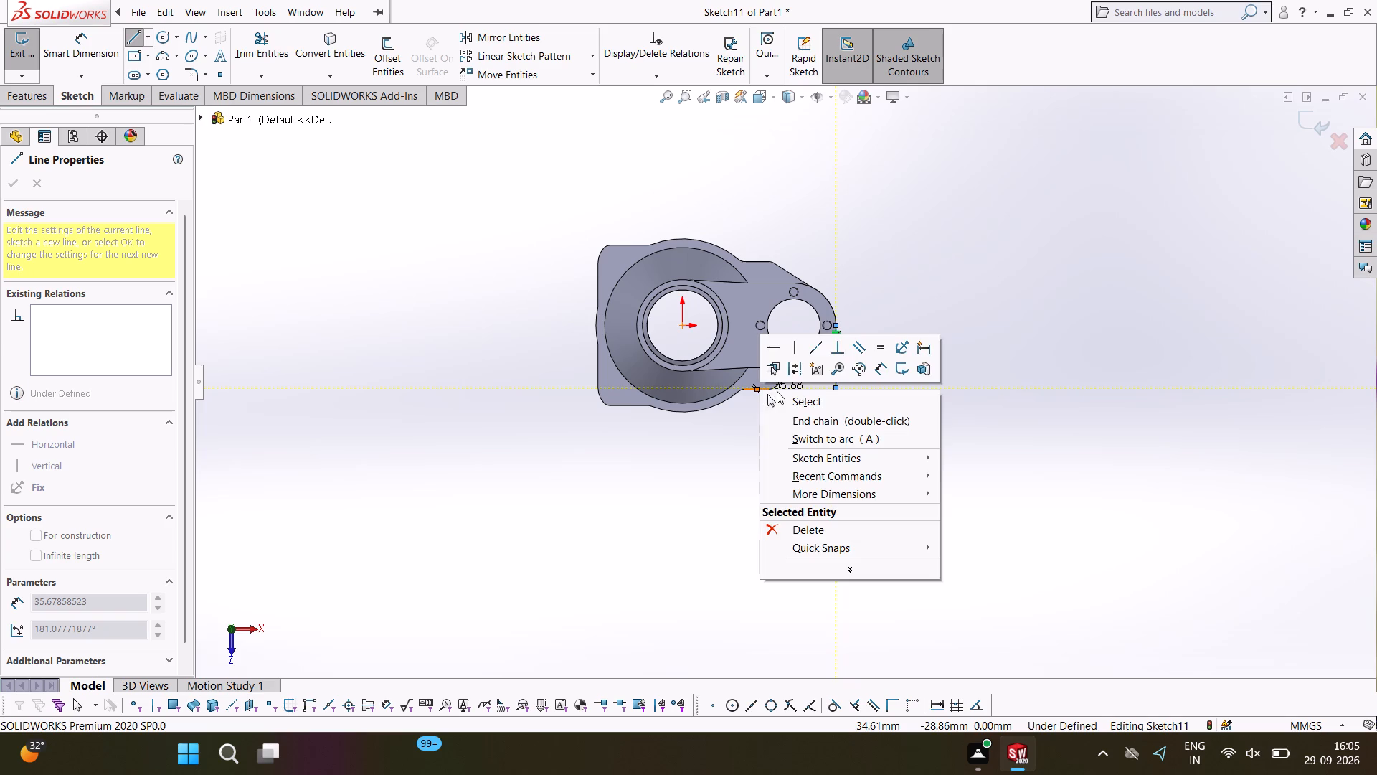
{"action": "left_click", "coordinate": [777, 391]}
{"action": "right_click", "coordinate": [779, 395]}
{"action": "left_click", "coordinate": [806, 403]}
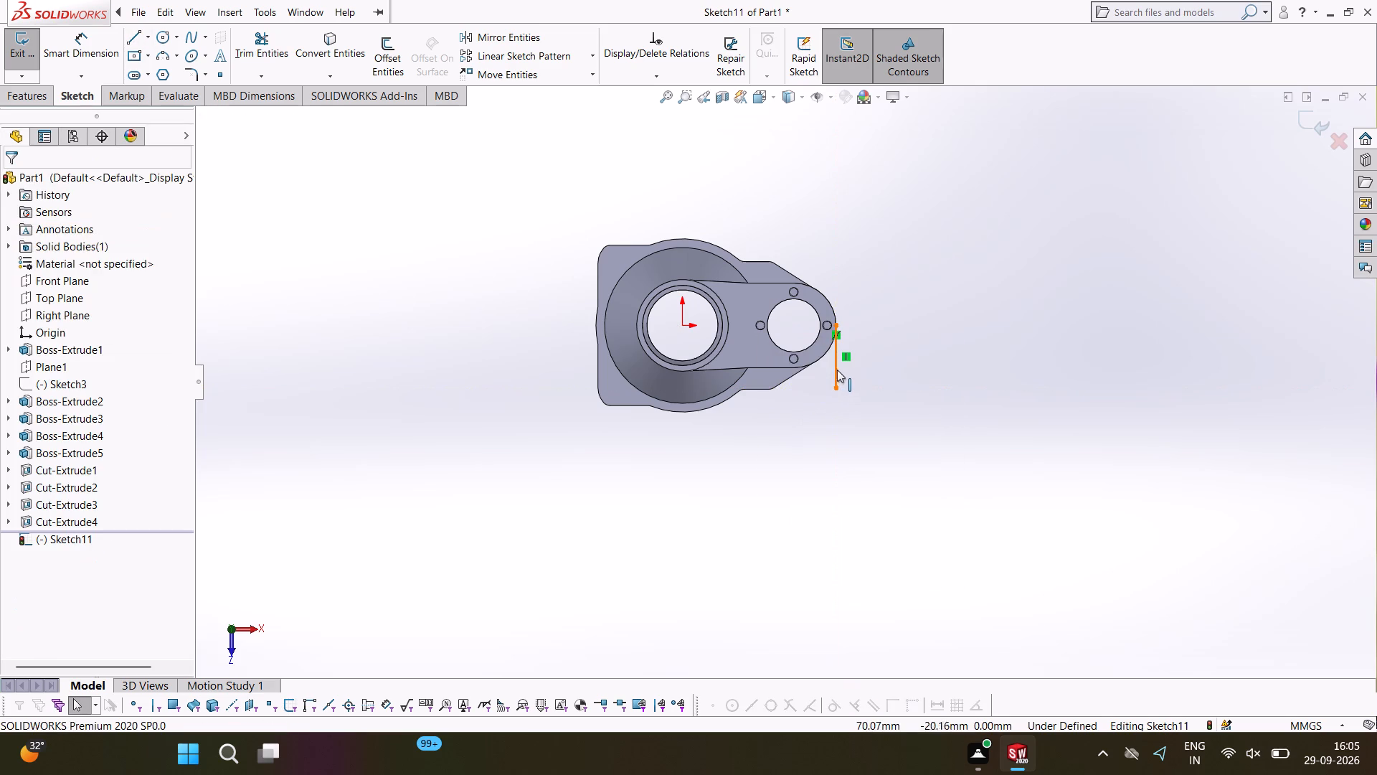
{"action": "left_click", "coordinate": [836, 369]}
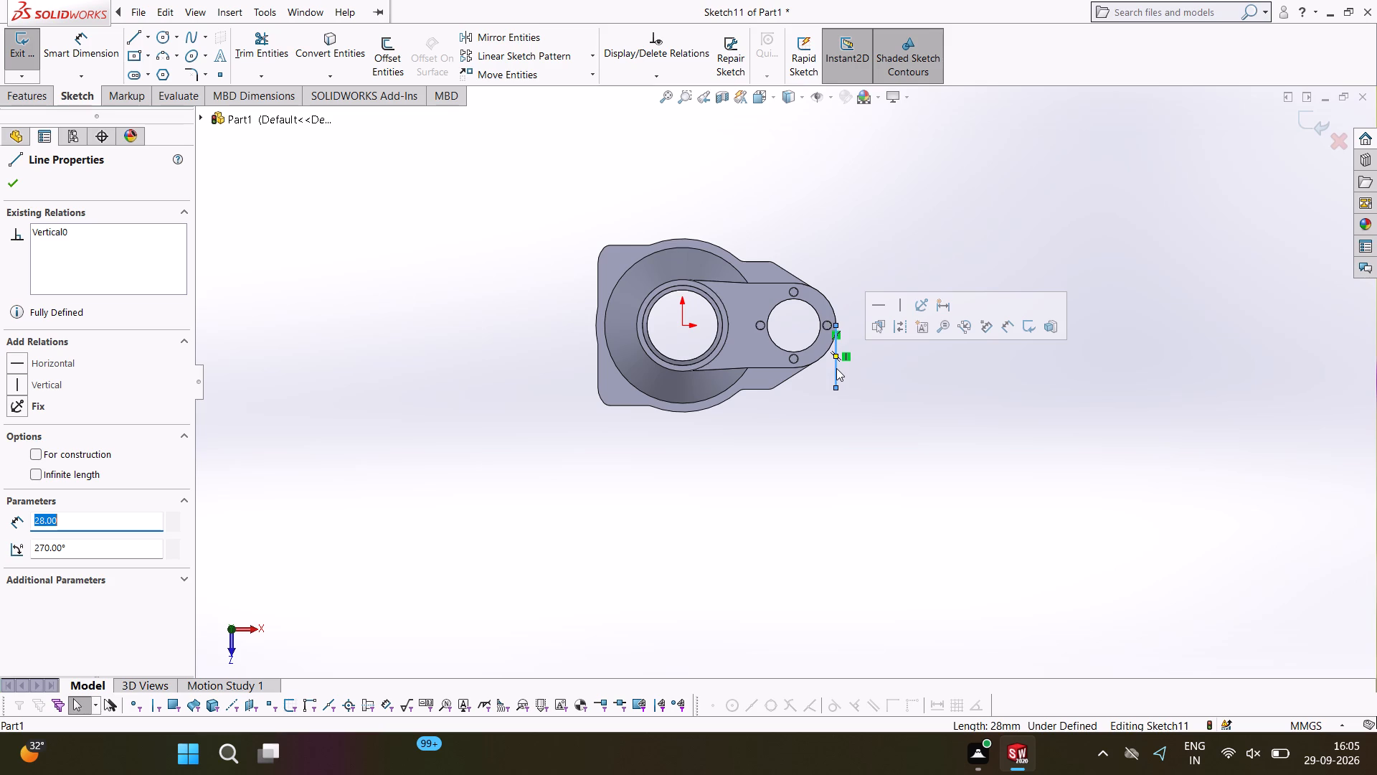
{"action": "type", "text": "24"}
{"action": "key", "text": "Return"}
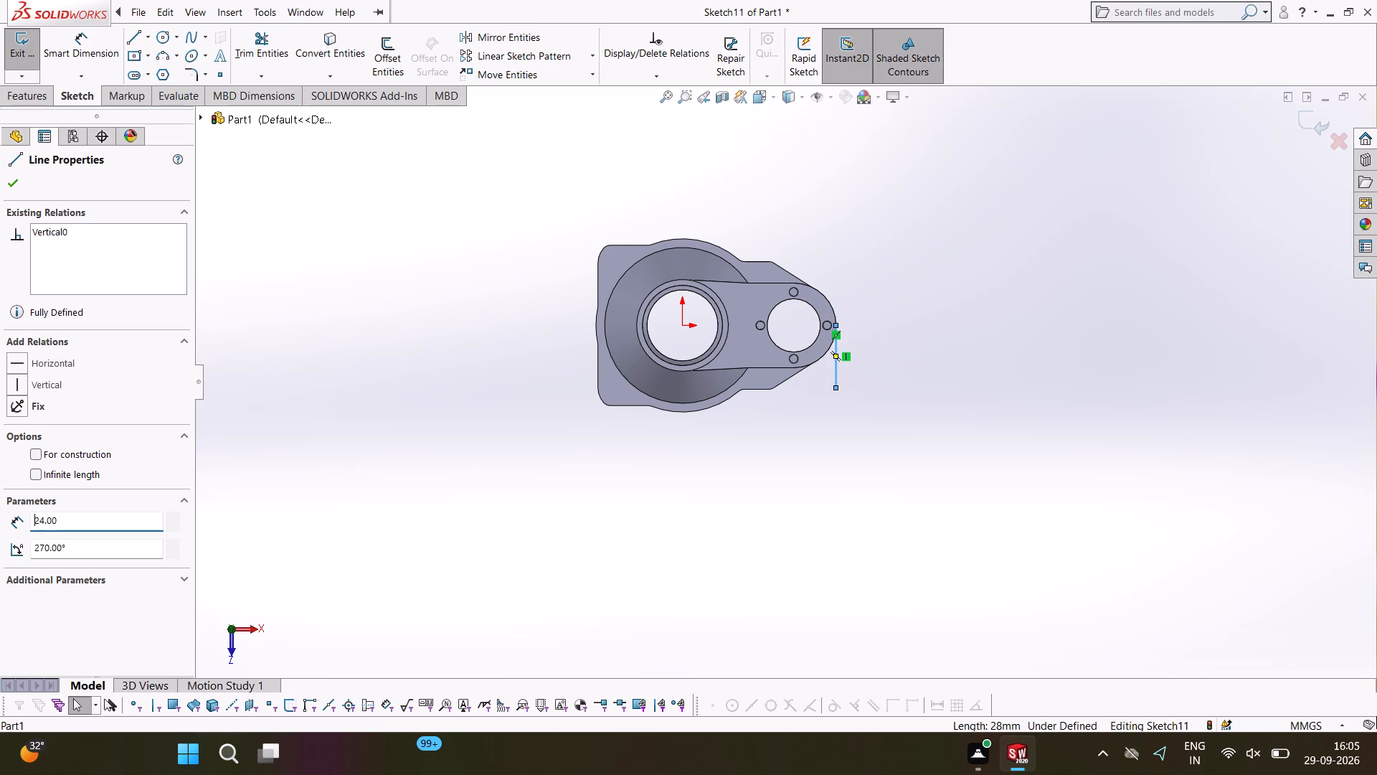
{"action": "left_click", "coordinate": [5, 181]}
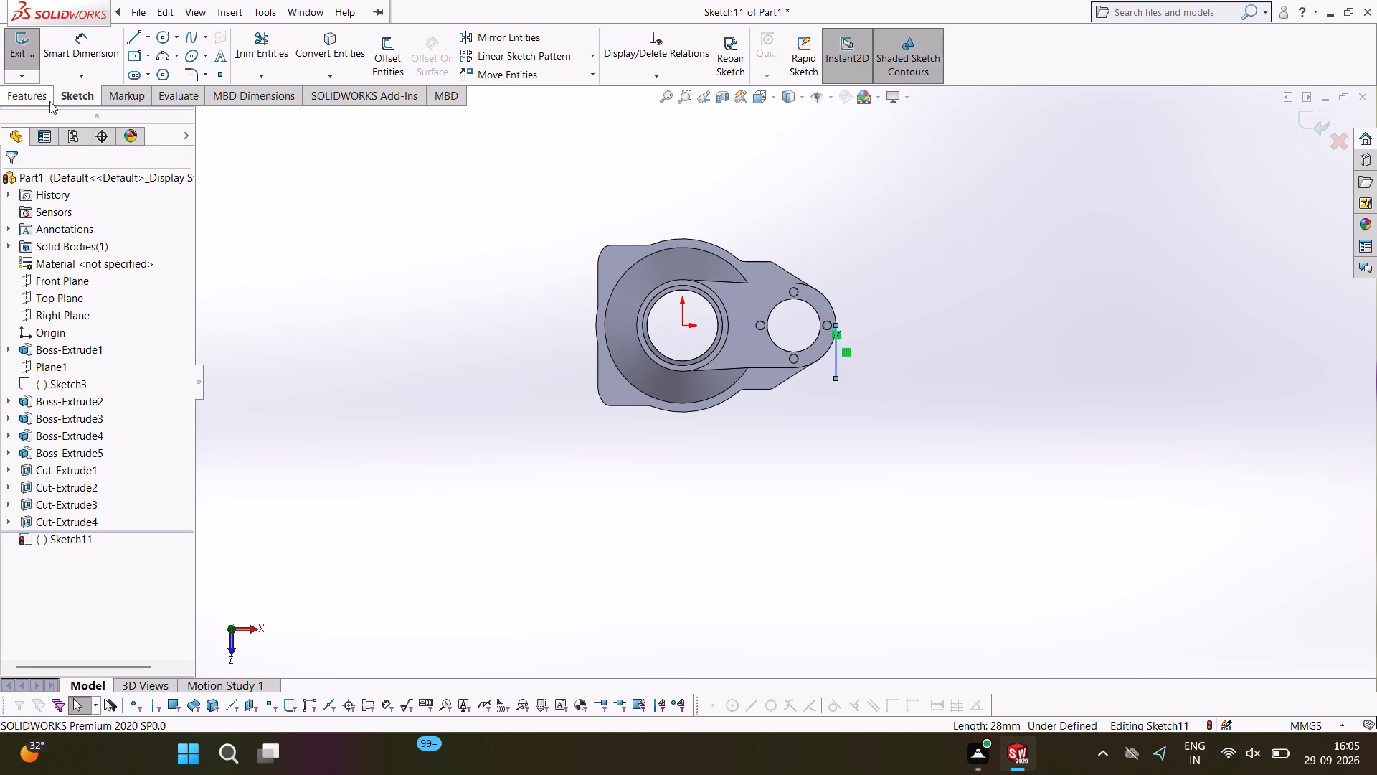
Sketch a horizontal guide line 40 mm long from the origin toward the side boss.
{"action": "left_click", "coordinate": [132, 42]}
{"action": "left_click", "coordinate": [679, 324]}
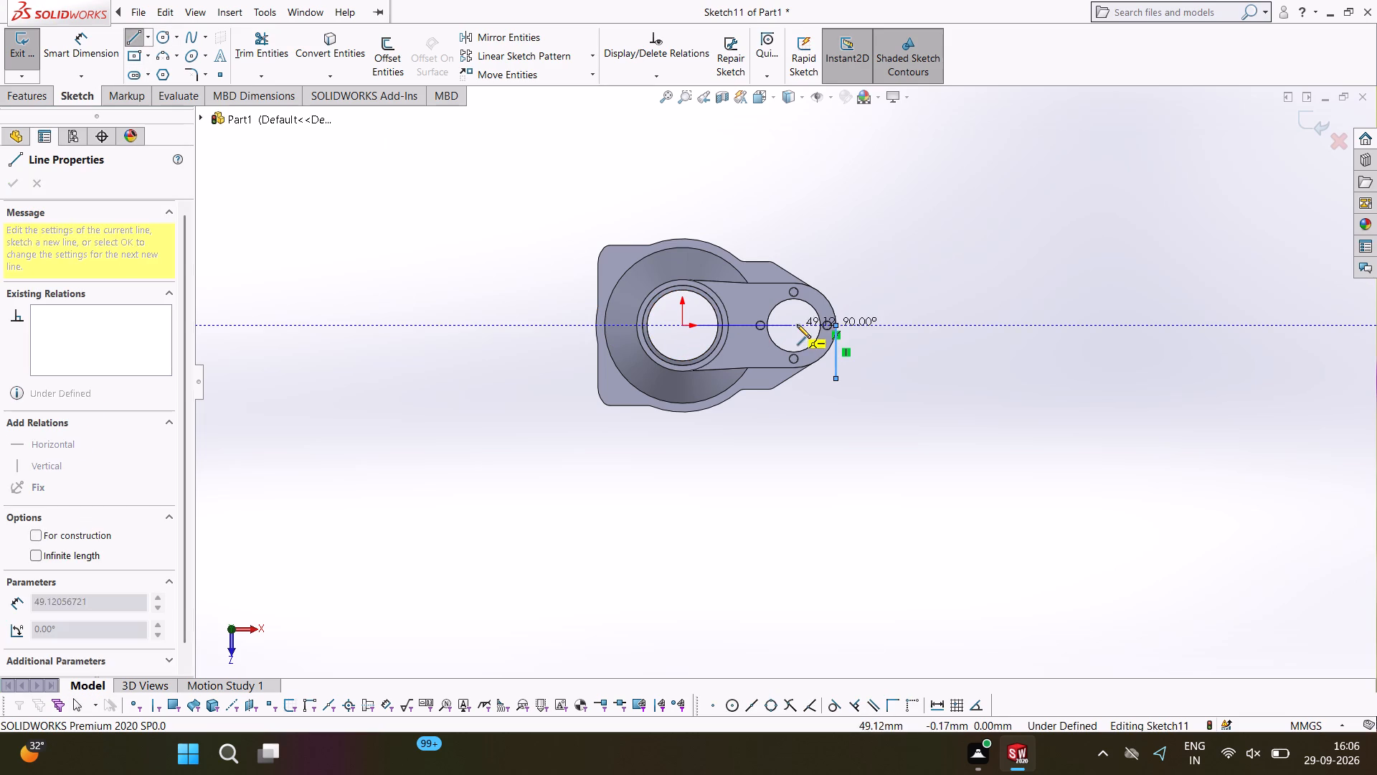
{"action": "left_click", "coordinate": [798, 324]}
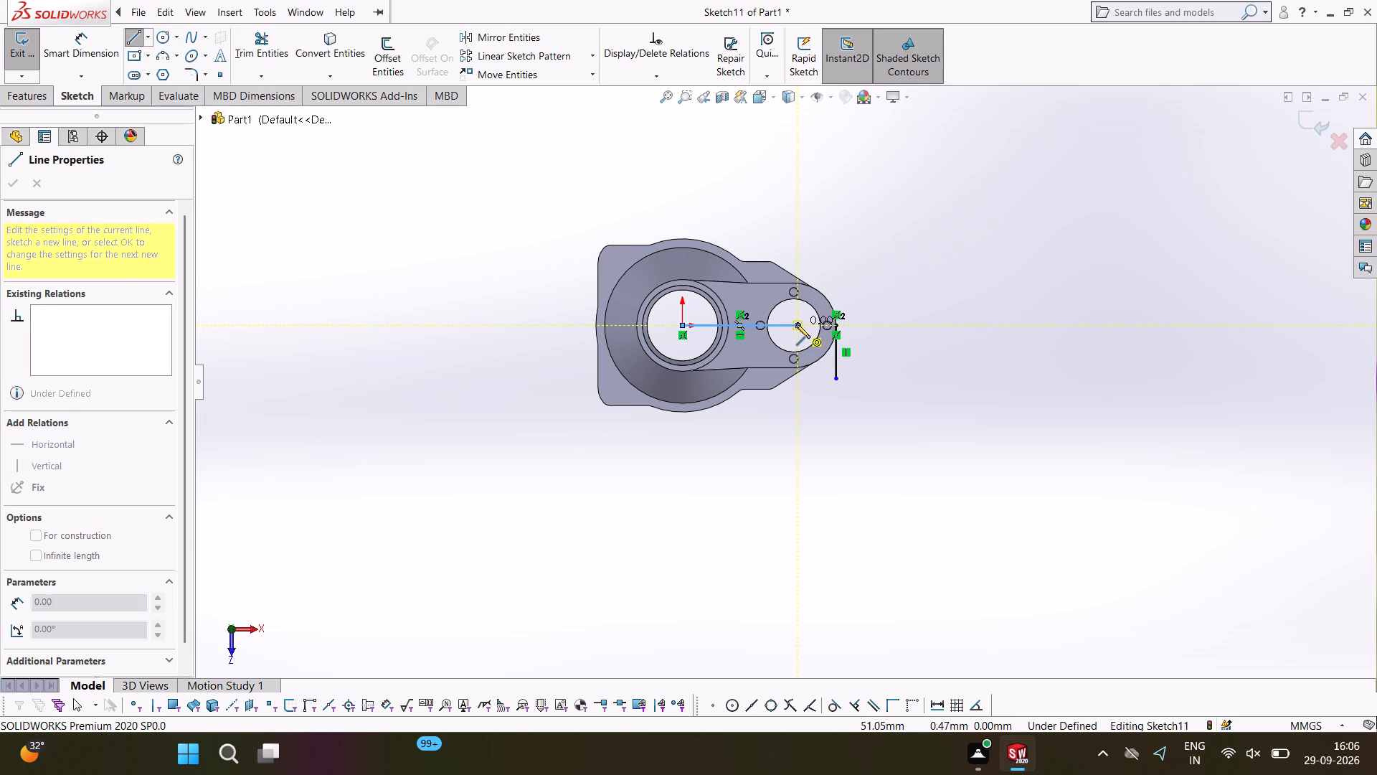
{"action": "type", "text": "40"}
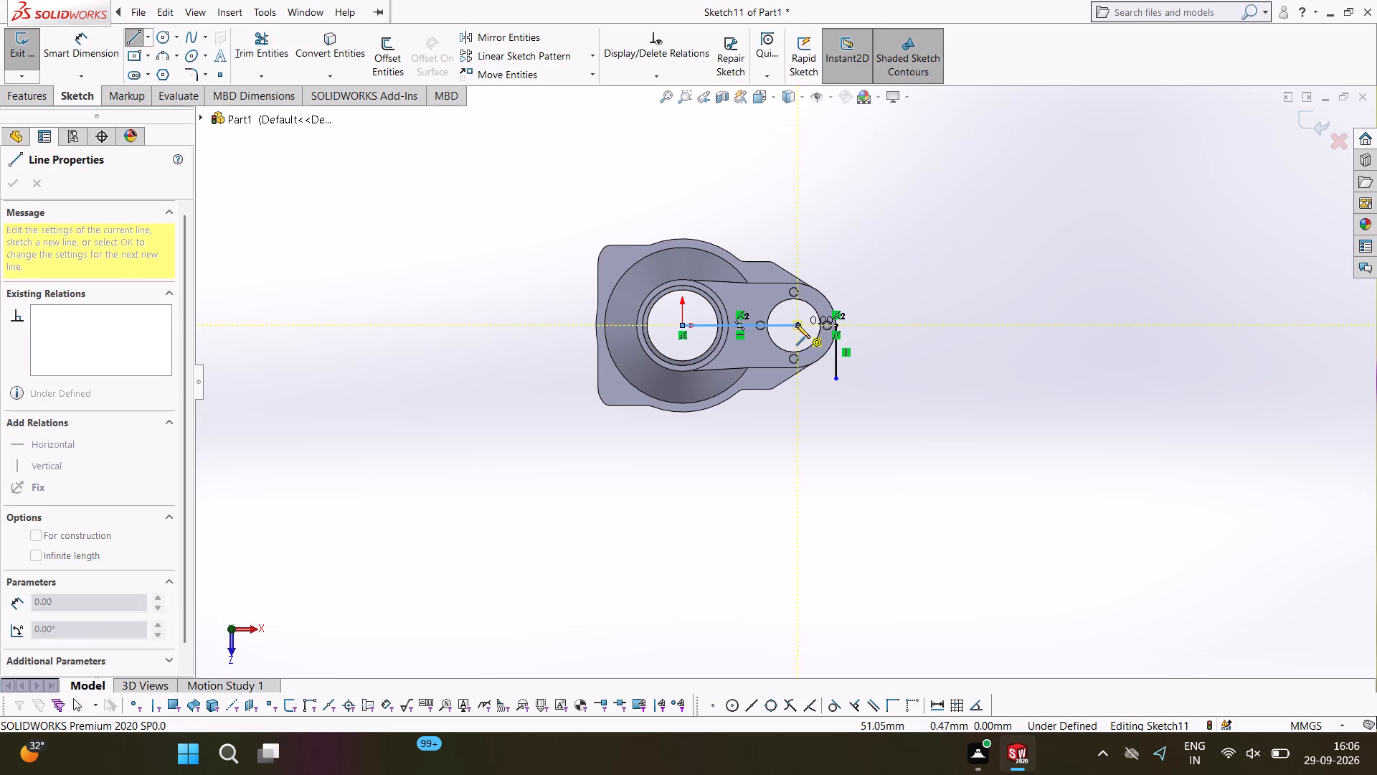
{"action": "right_click", "coordinate": [796, 324]}
{"action": "left_click", "coordinate": [871, 335]}
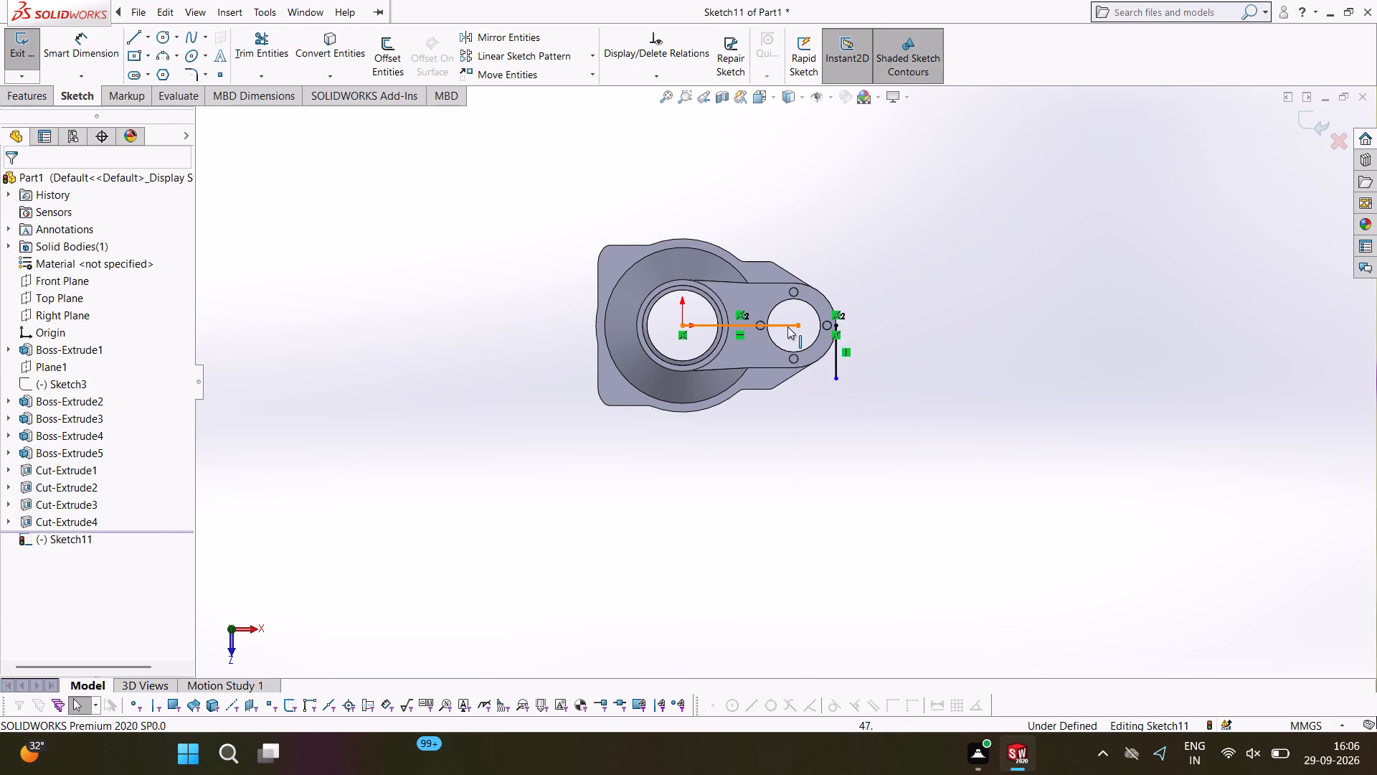
{"action": "left_click", "coordinate": [787, 327]}
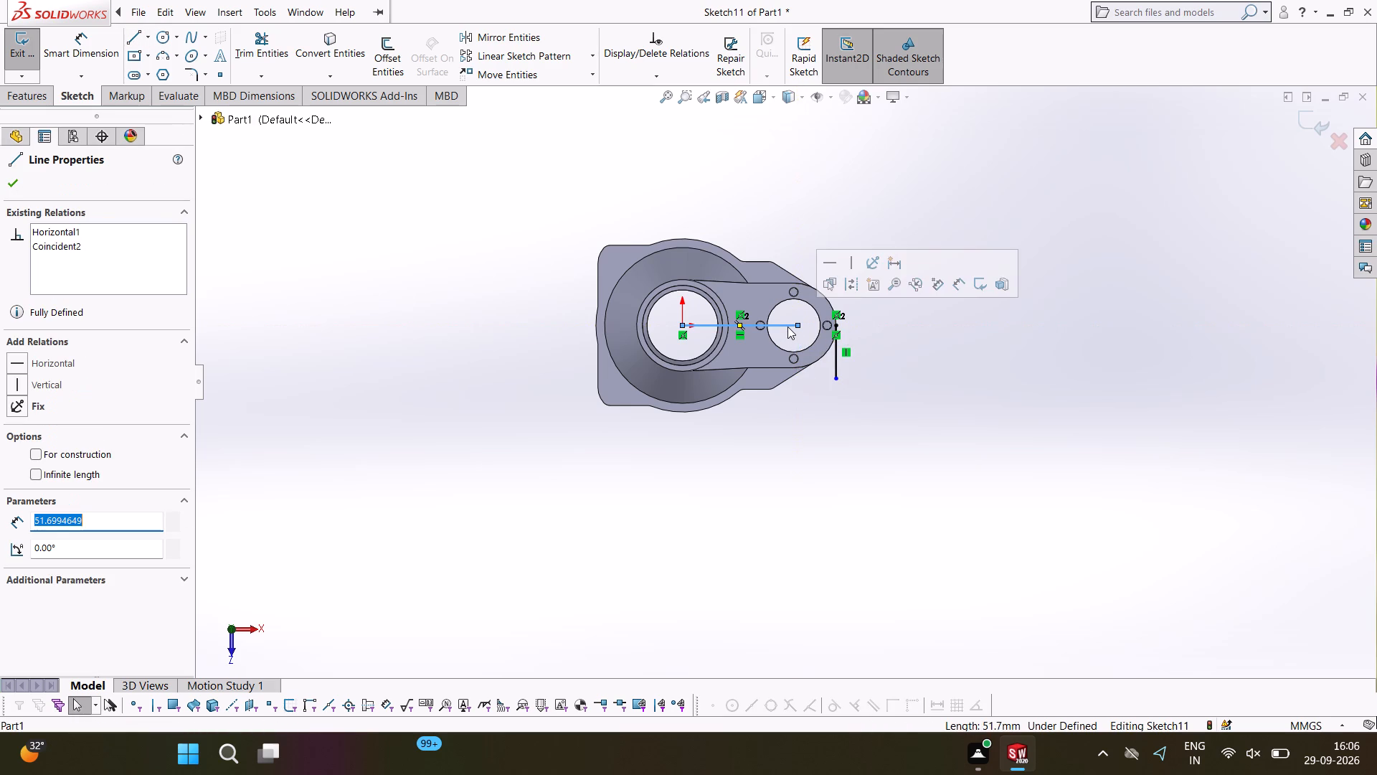
{"action": "type", "text": "40"}
{"action": "key", "text": "Return"}
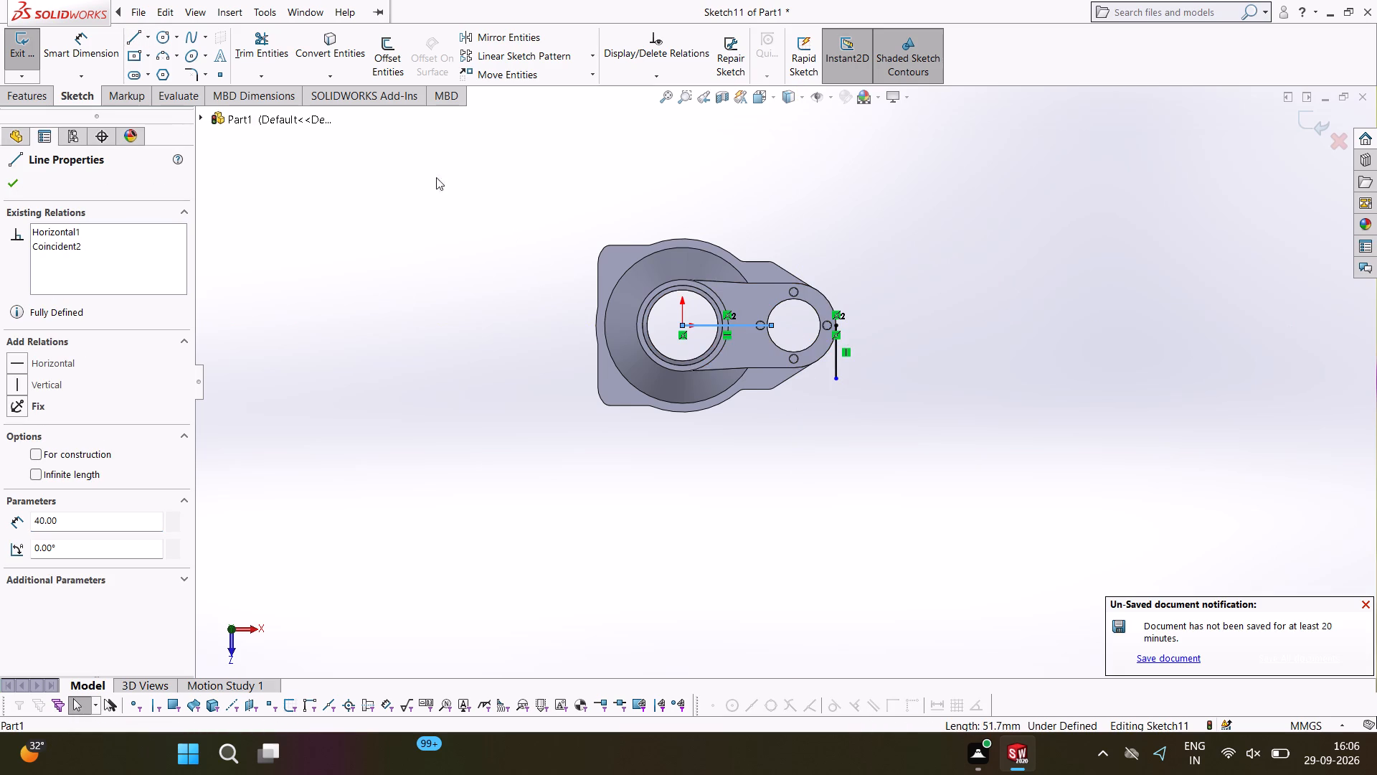
Sketch a 24 mm vertical line downward from the end of the 40 mm horizontal line.
{"action": "left_click", "coordinate": [138, 34]}
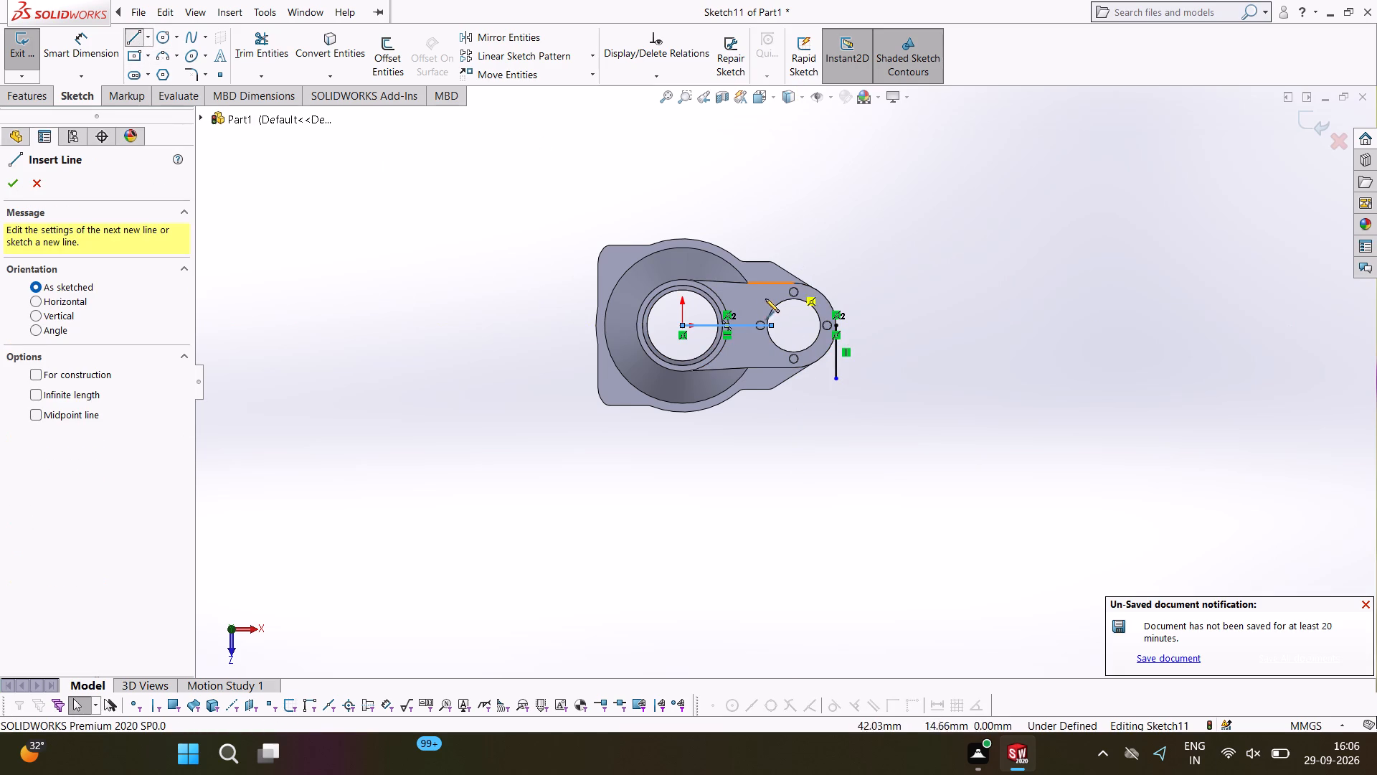
{"action": "left_click", "coordinate": [769, 324]}
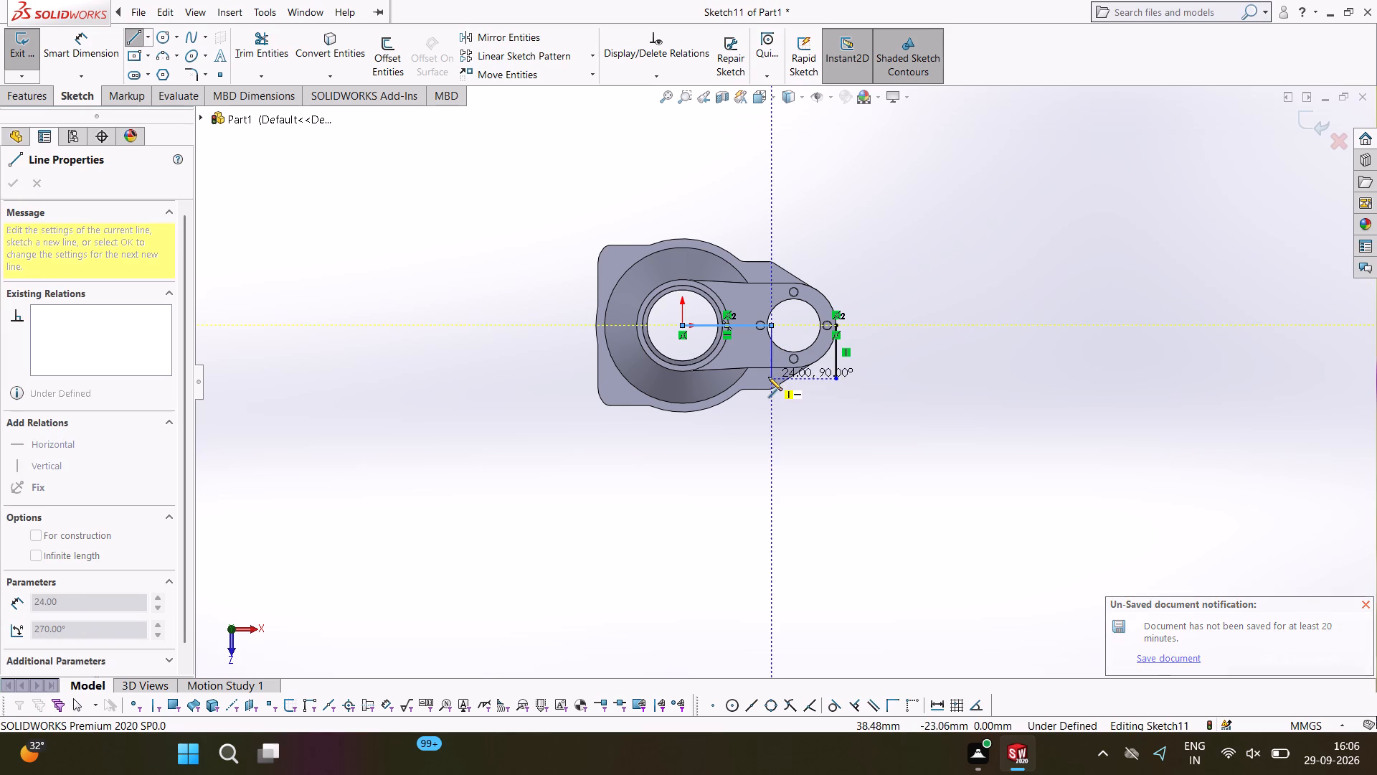
{"action": "left_click", "coordinate": [767, 377]}
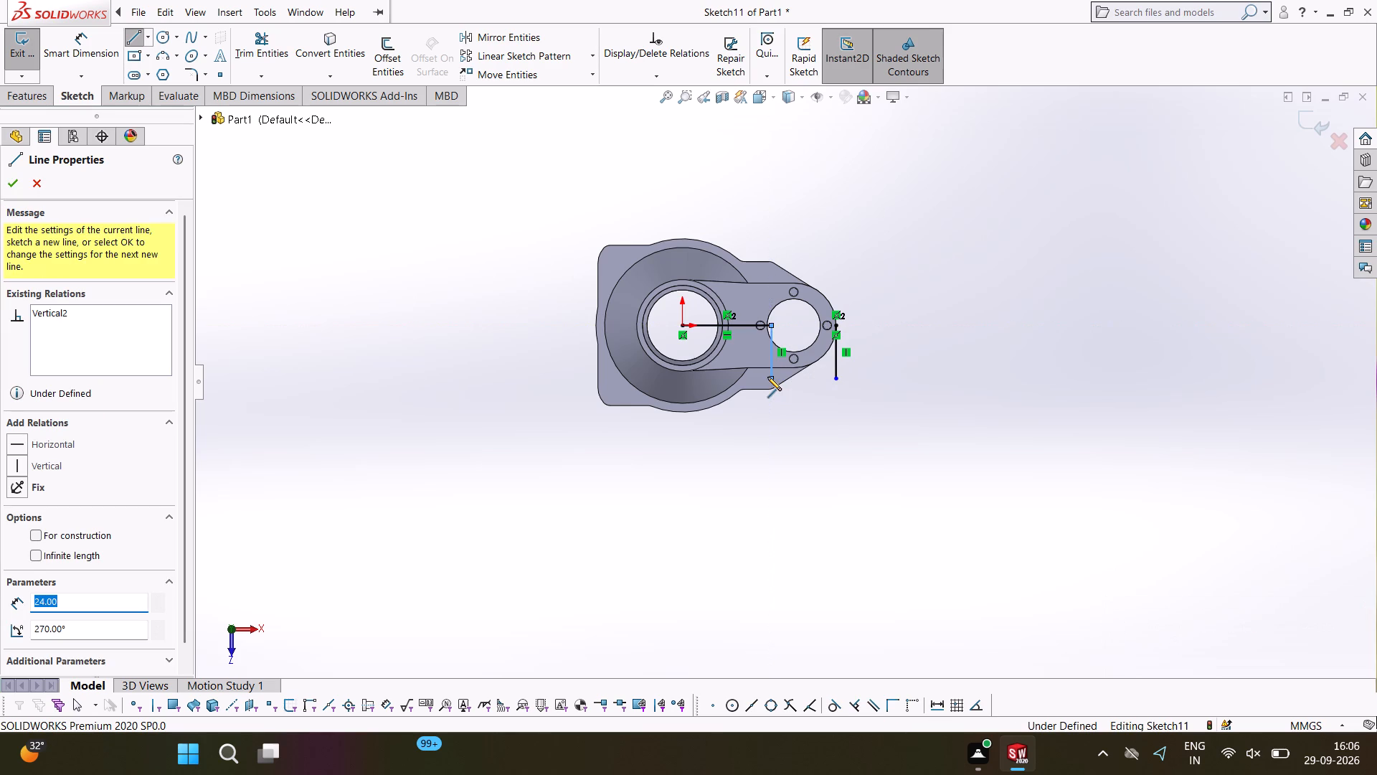
{"action": "right_click", "coordinate": [767, 377]}
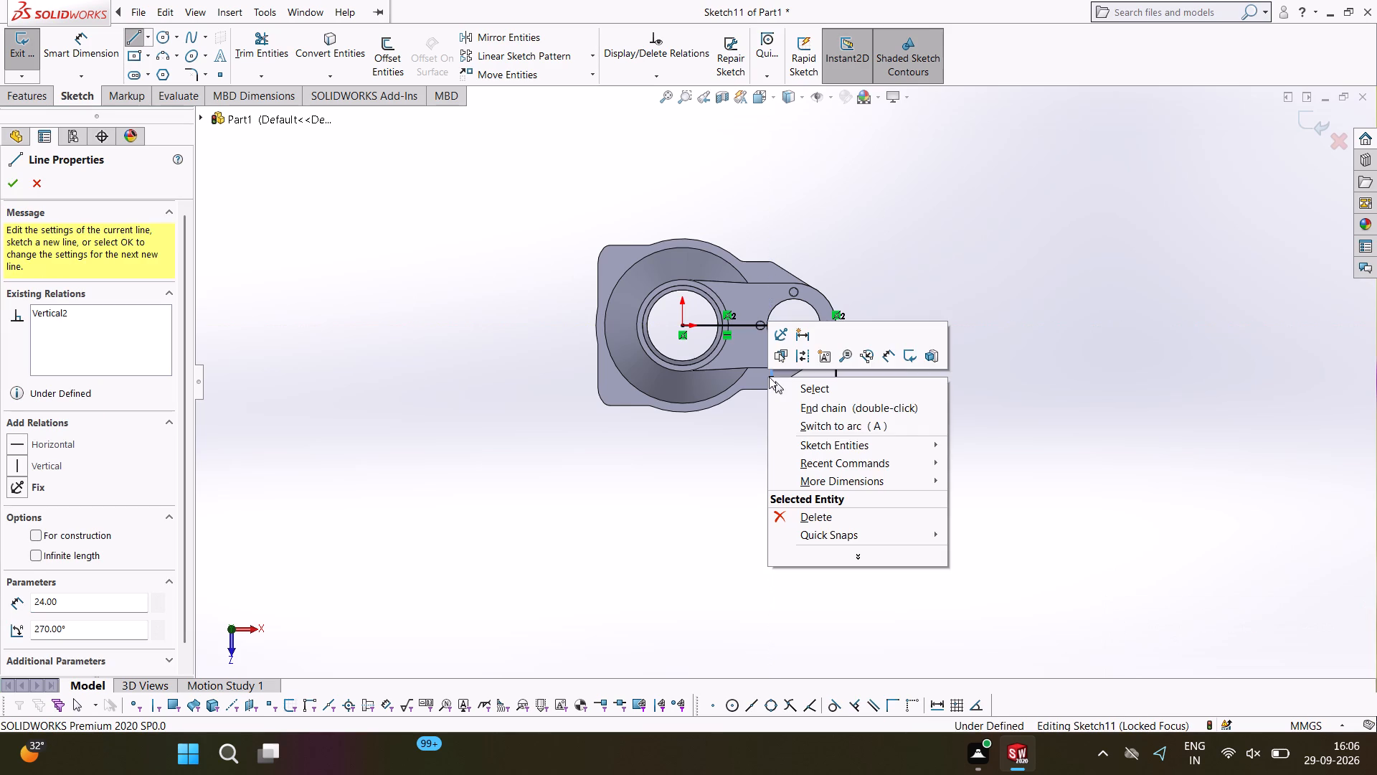
{"action": "left_click", "coordinate": [813, 387]}
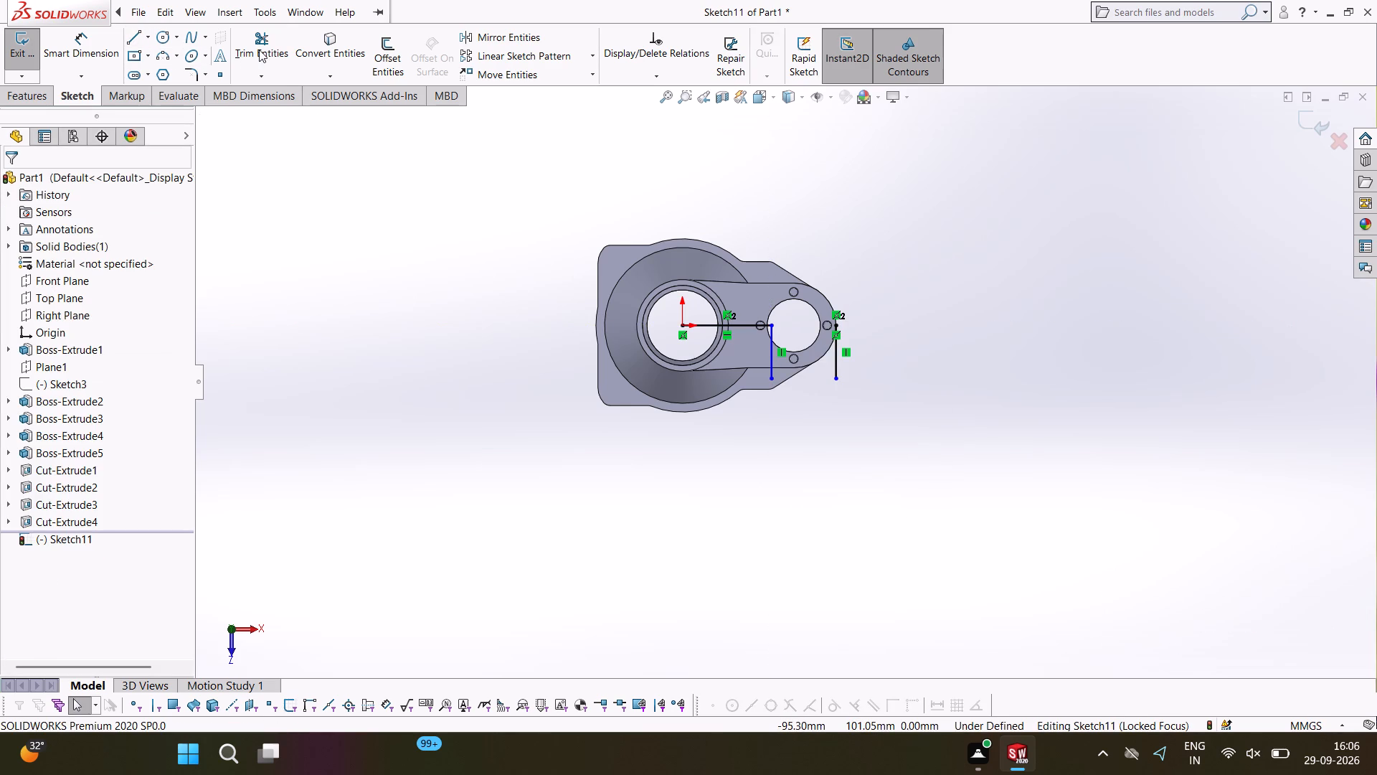
Trim away the horizontal guide line and the vertical guide line at the side boss's outer end.
{"action": "left_click", "coordinate": [259, 50]}
{"action": "left_click", "coordinate": [839, 365]}
{"action": "left_click", "coordinate": [733, 324]}
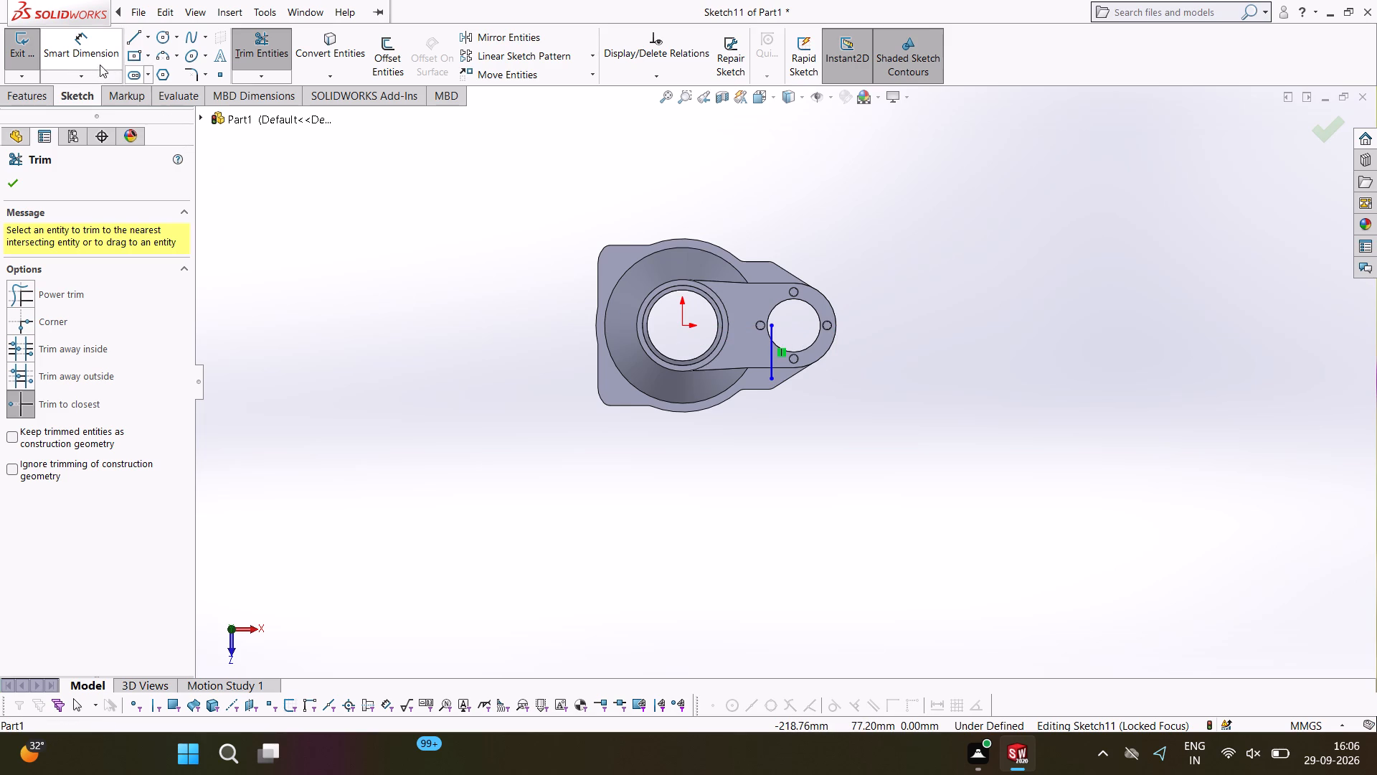
Sketch a circle of 2 mm radius centred on the lower end of the remaining vertical line.
{"action": "left_click", "coordinate": [164, 37]}
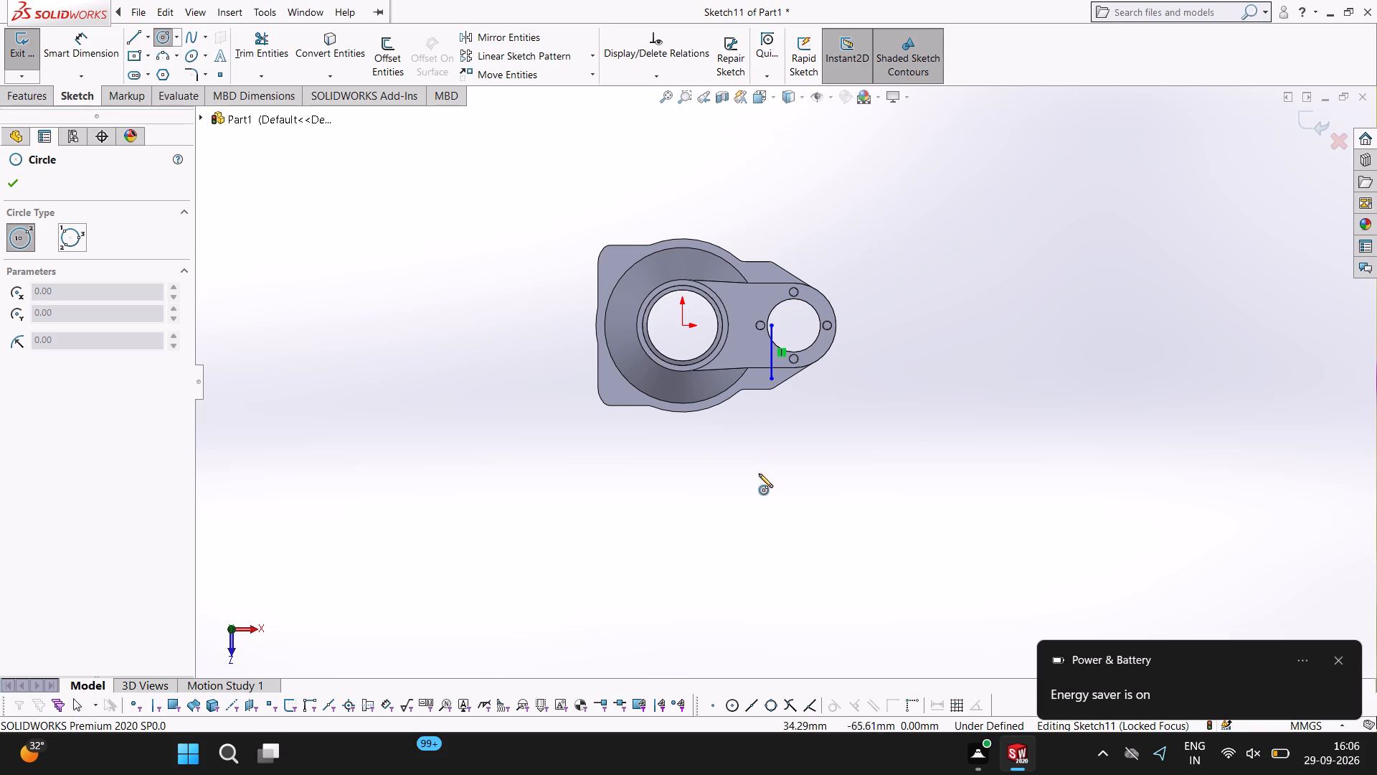
{"action": "left_click", "coordinate": [771, 377]}
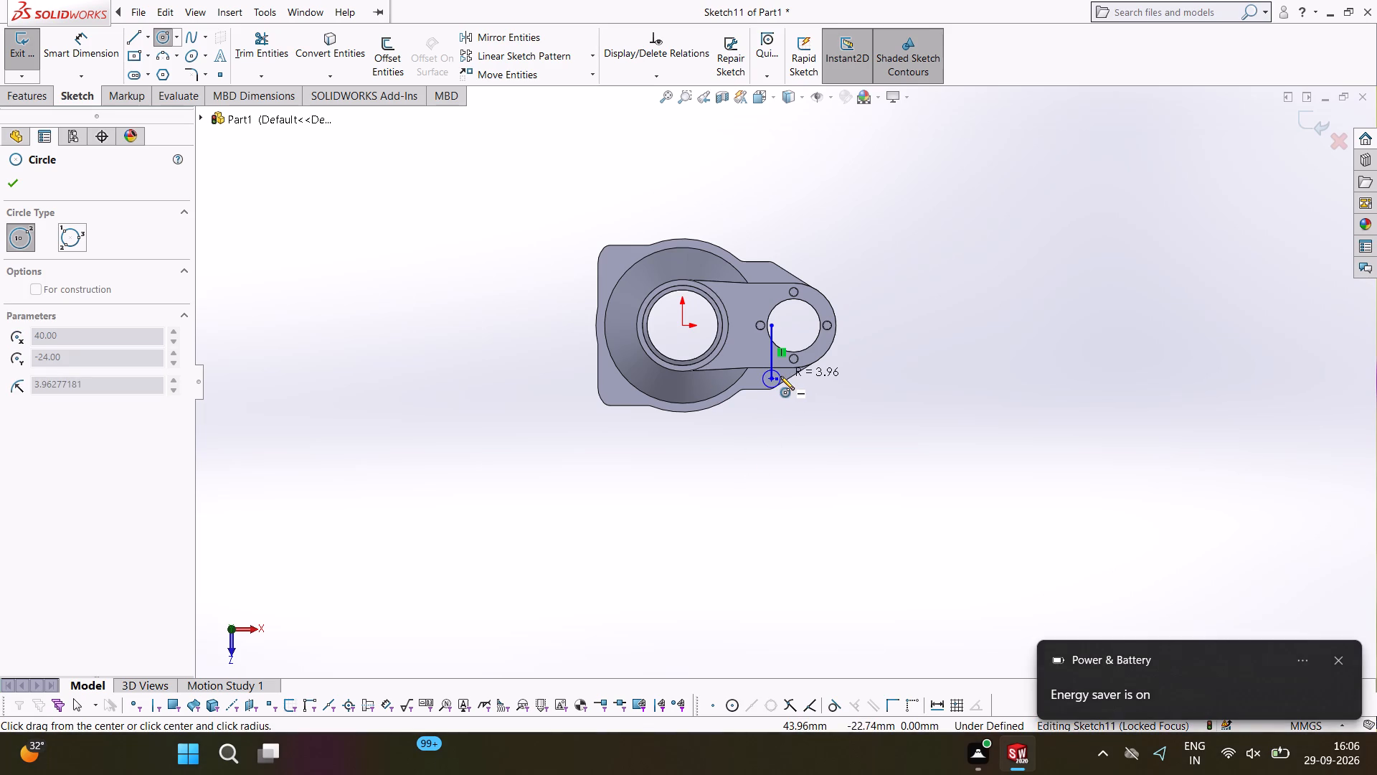
{"action": "left_click", "coordinate": [780, 376]}
{"action": "key", "text": "2"}
{"action": "key", "text": "Return"}
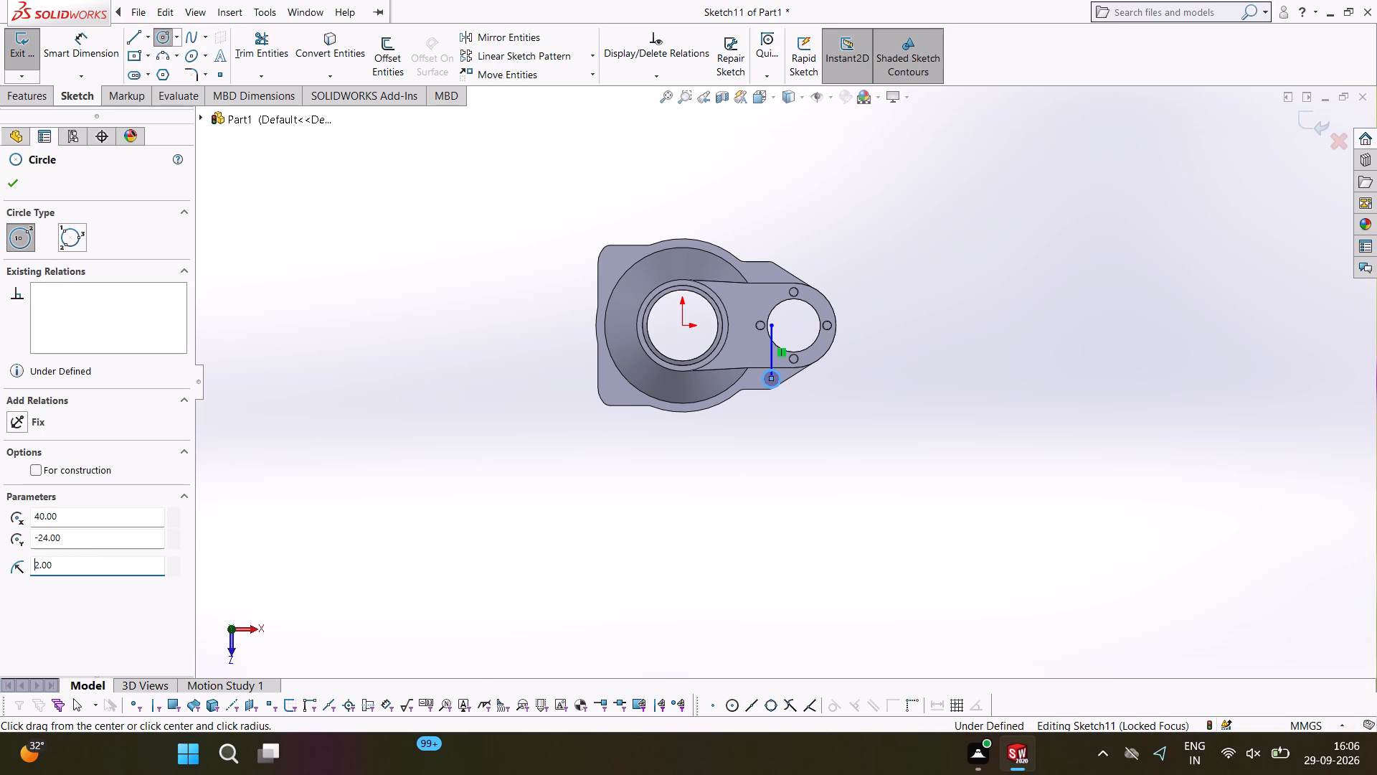
{"action": "right_click", "coordinate": [780, 376]}
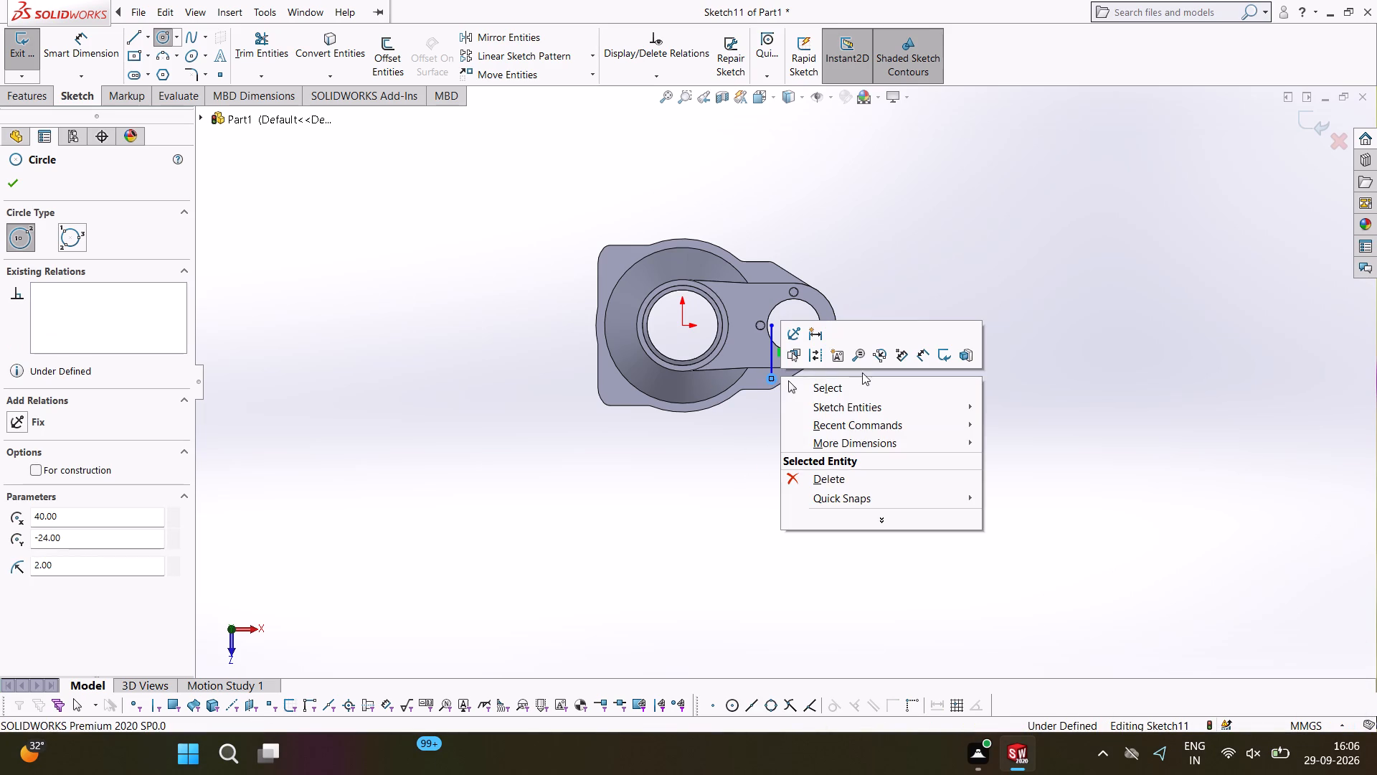
{"action": "left_click", "coordinate": [876, 390]}
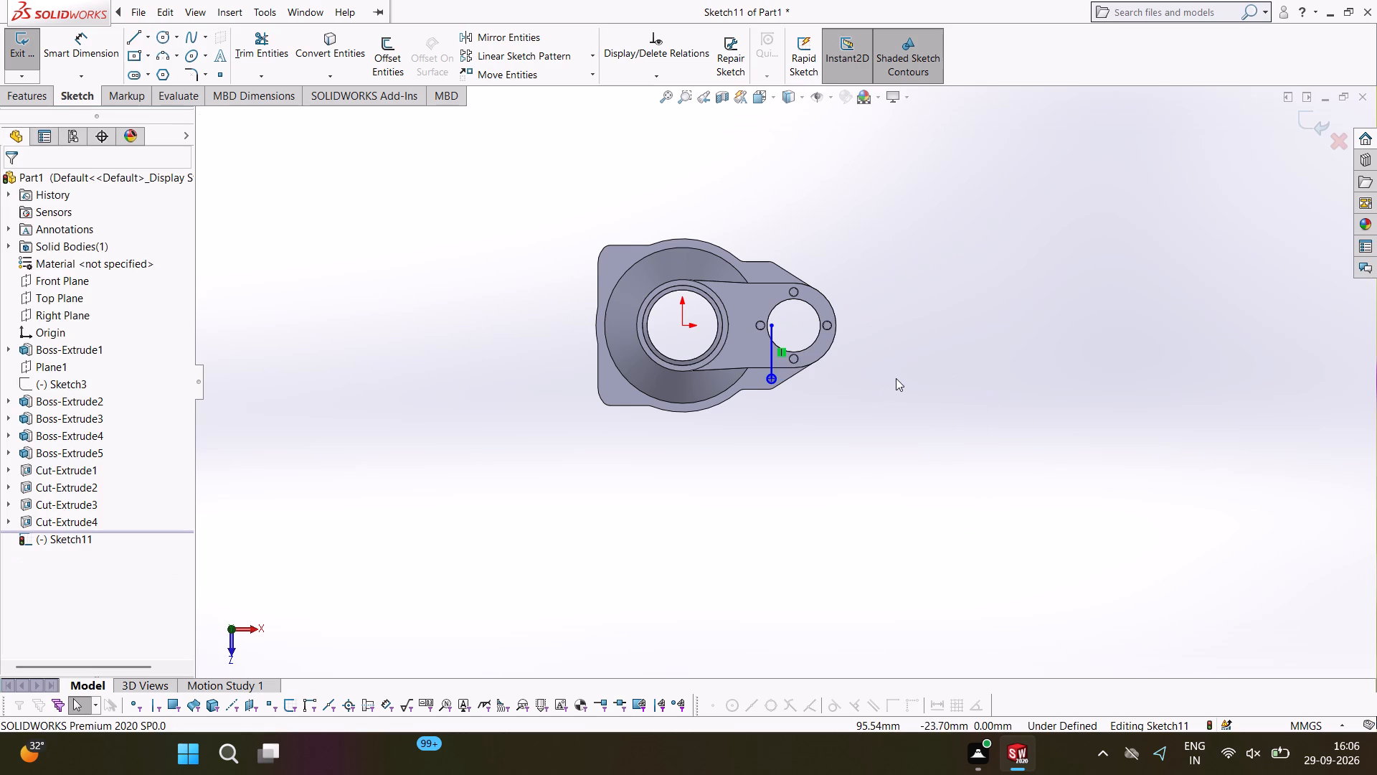
Trim away the remaining vertical guide line, both outside and inside the 2 mm radius circle.
{"action": "left_click", "coordinate": [261, 47]}
{"action": "left_click", "coordinate": [769, 346]}
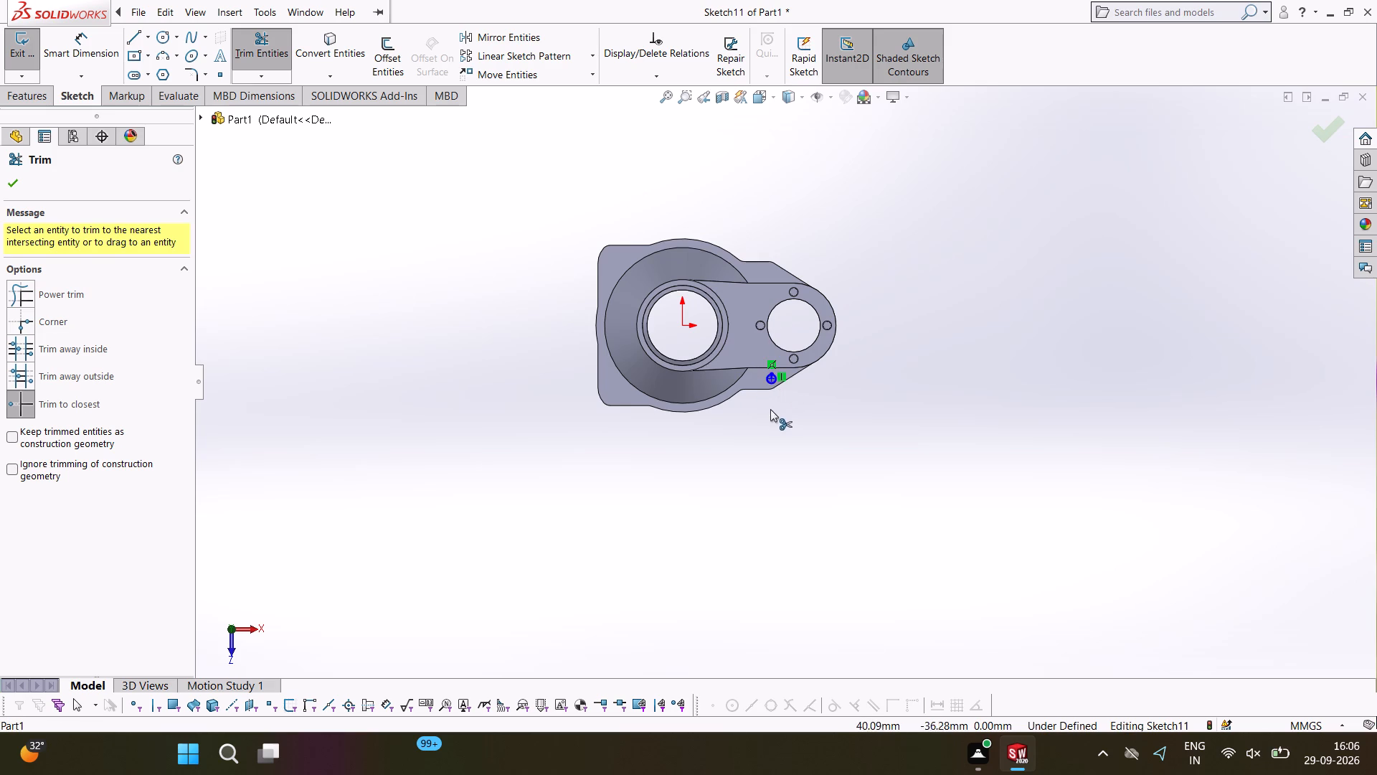
{"action": "scroll", "coordinate": [770, 410], "scroll_direction": "down", "scroll_amount": 7, "text": "ctrl"}
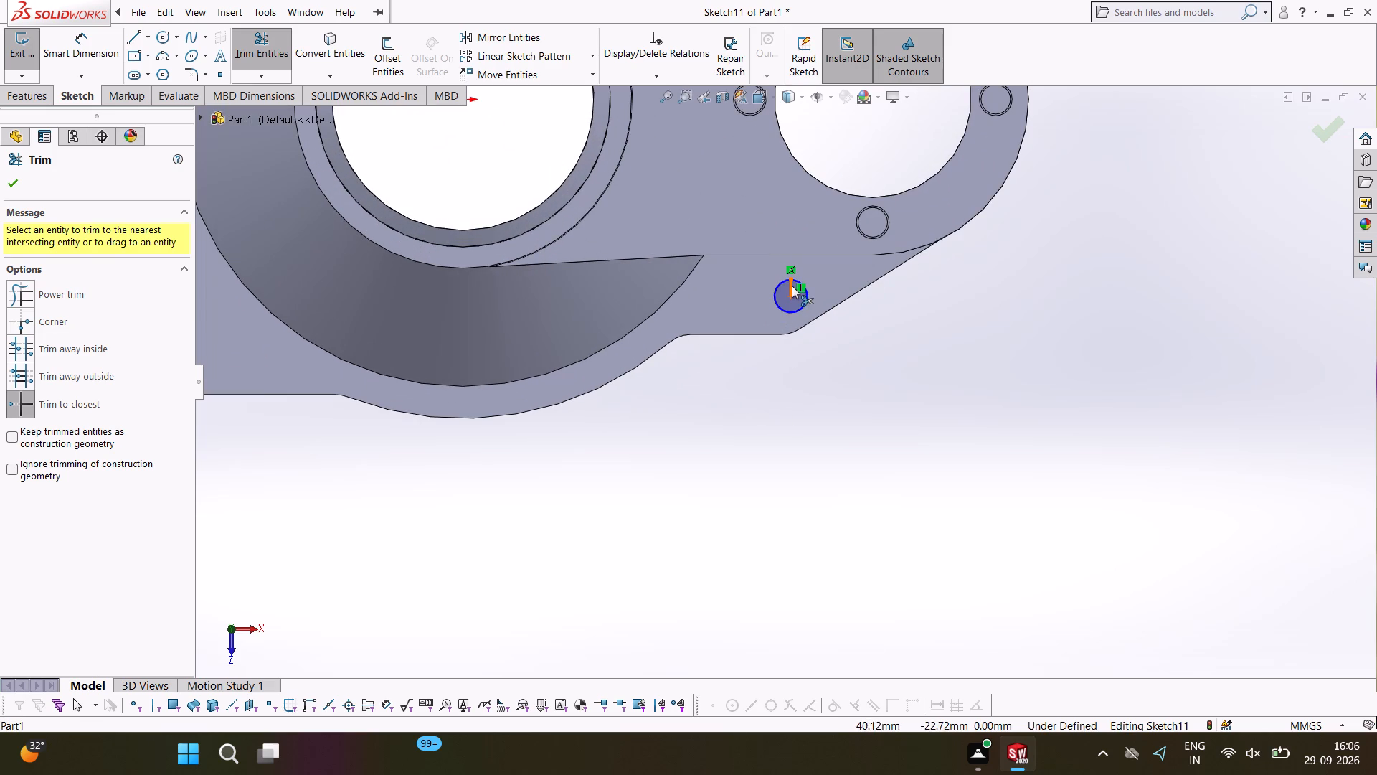
{"action": "left_click", "coordinate": [792, 286]}
Sketch a 48 mm (24+24) vertical line upward from the centre of the 2 mm radius circle on the base flange.
{"action": "left_click", "coordinate": [123, 34]}
{"action": "left_click", "coordinate": [128, 37]}
{"action": "middle_click_drag", "start_coordinate": [800, 320], "coordinate": [825, 530], "text": "ctrl"}
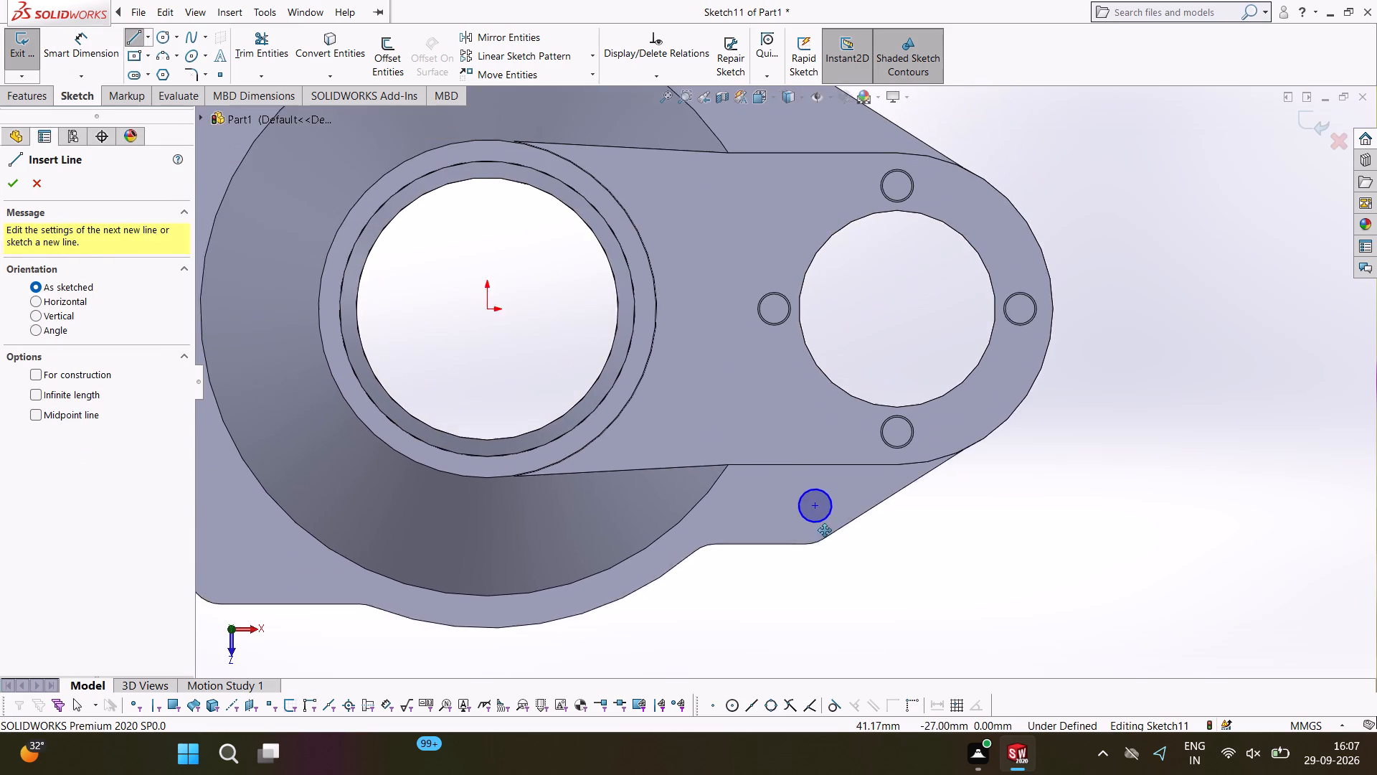
{"action": "middle_click_drag", "start_coordinate": [825, 530], "coordinate": [829, 589], "text": "ctrl"}
{"action": "left_click", "coordinate": [820, 568]}
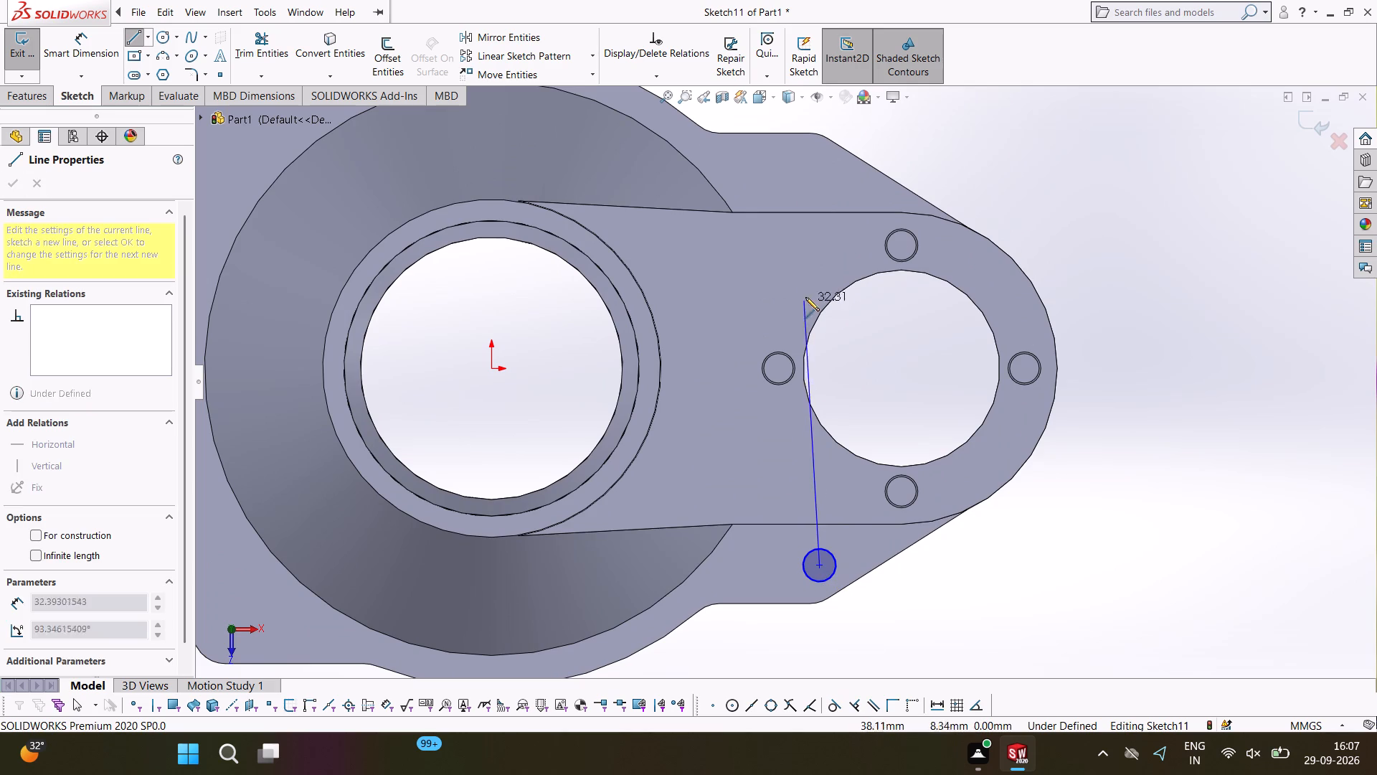
{"action": "left_click", "coordinate": [820, 279]}
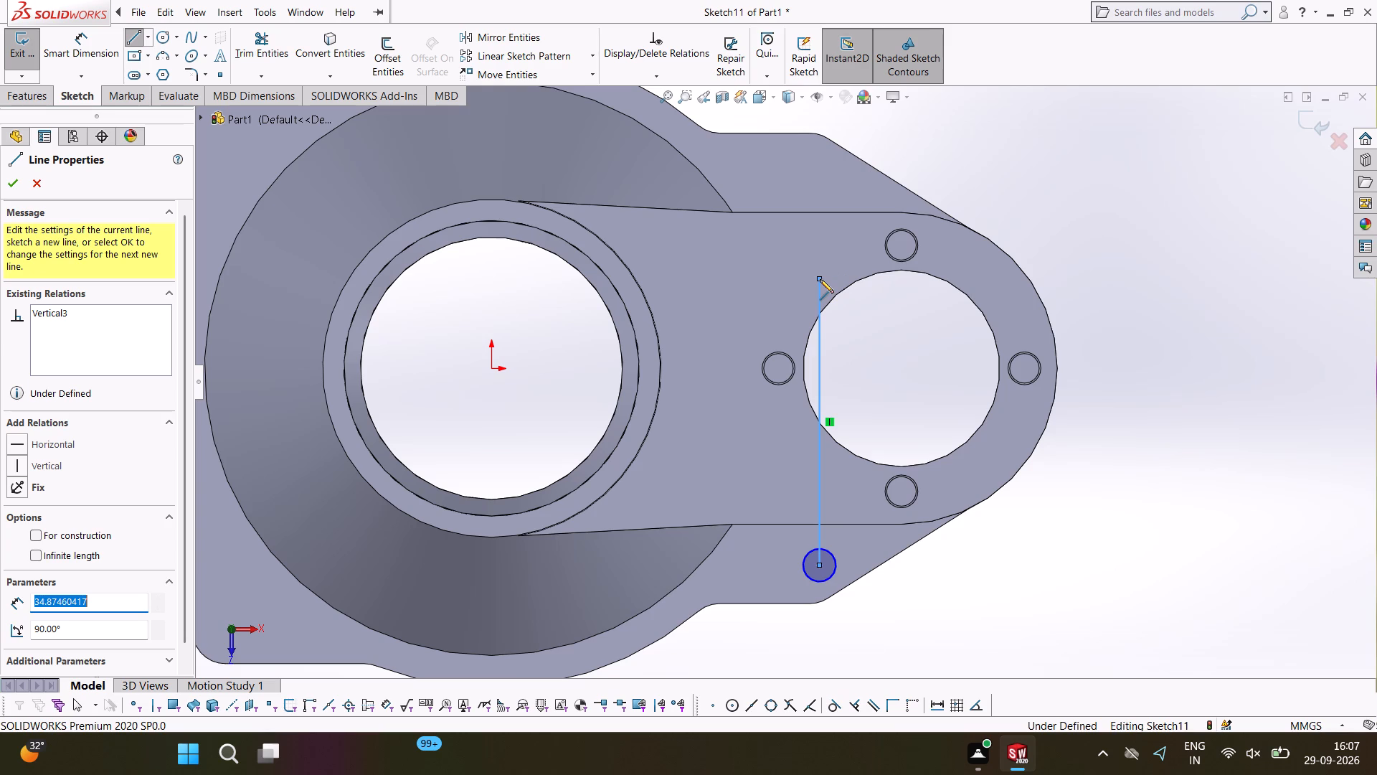
{"action": "type", "text": "24+24"}
{"action": "key", "text": "Return"}
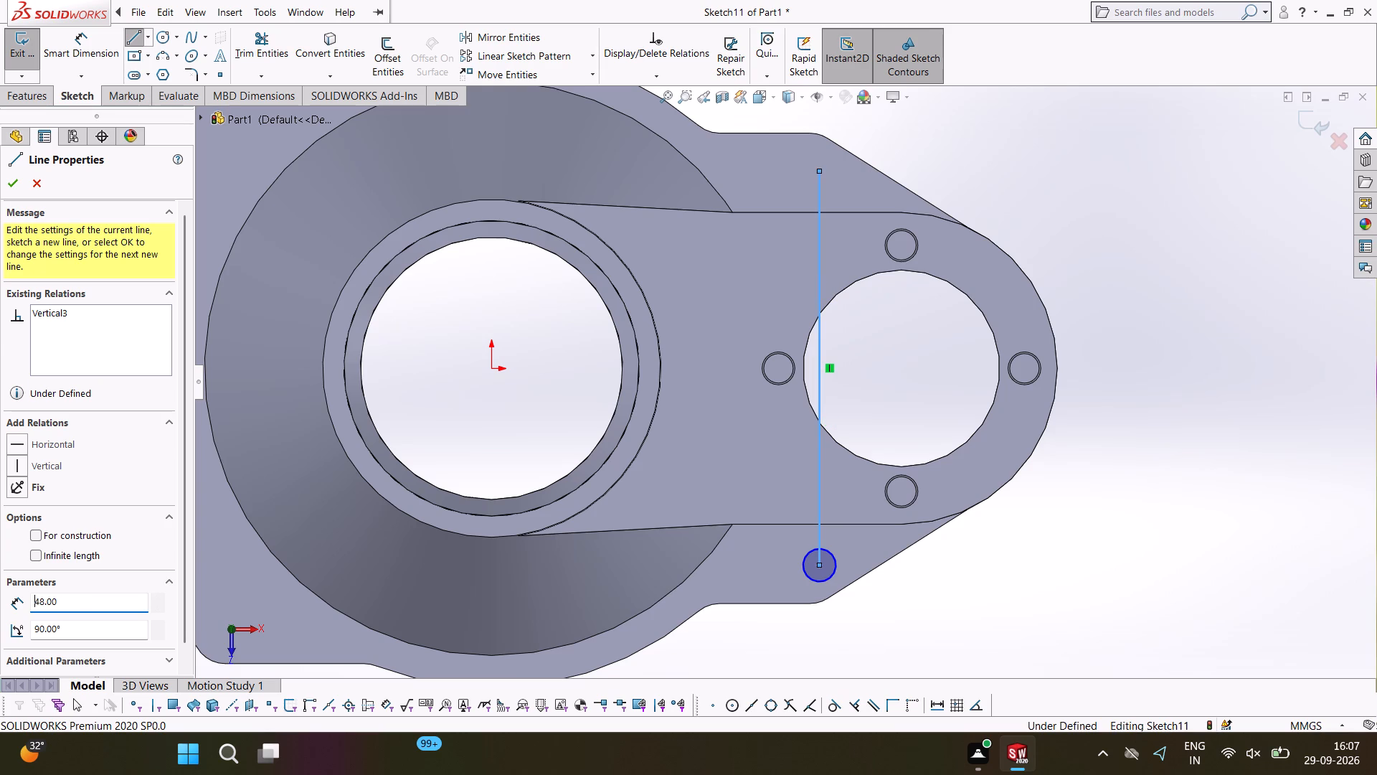
{"action": "right_click", "coordinate": [820, 279]}
{"action": "left_click", "coordinate": [857, 290]}
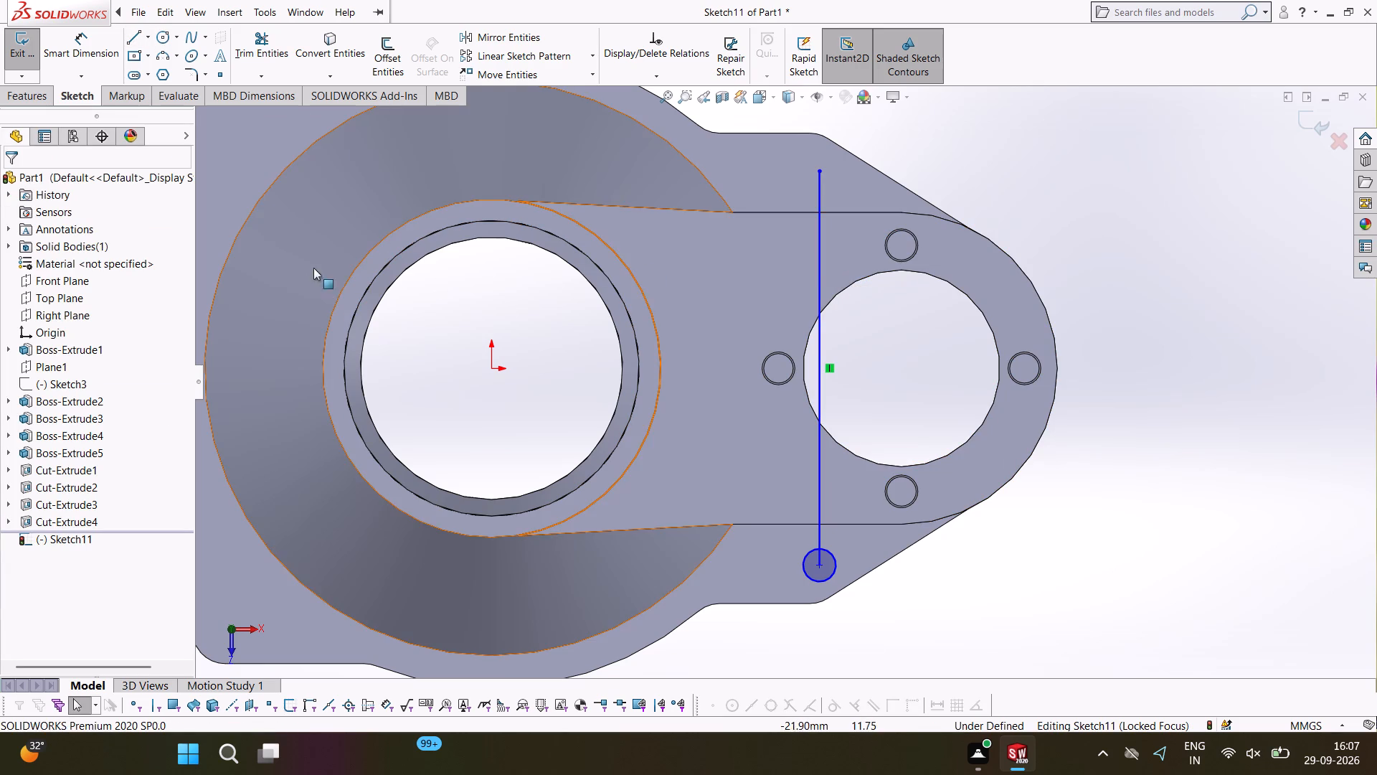
Sketch a circle of 2 mm radius centred on the upper end of the 48 mm vertical line.
{"action": "left_click", "coordinate": [160, 29]}
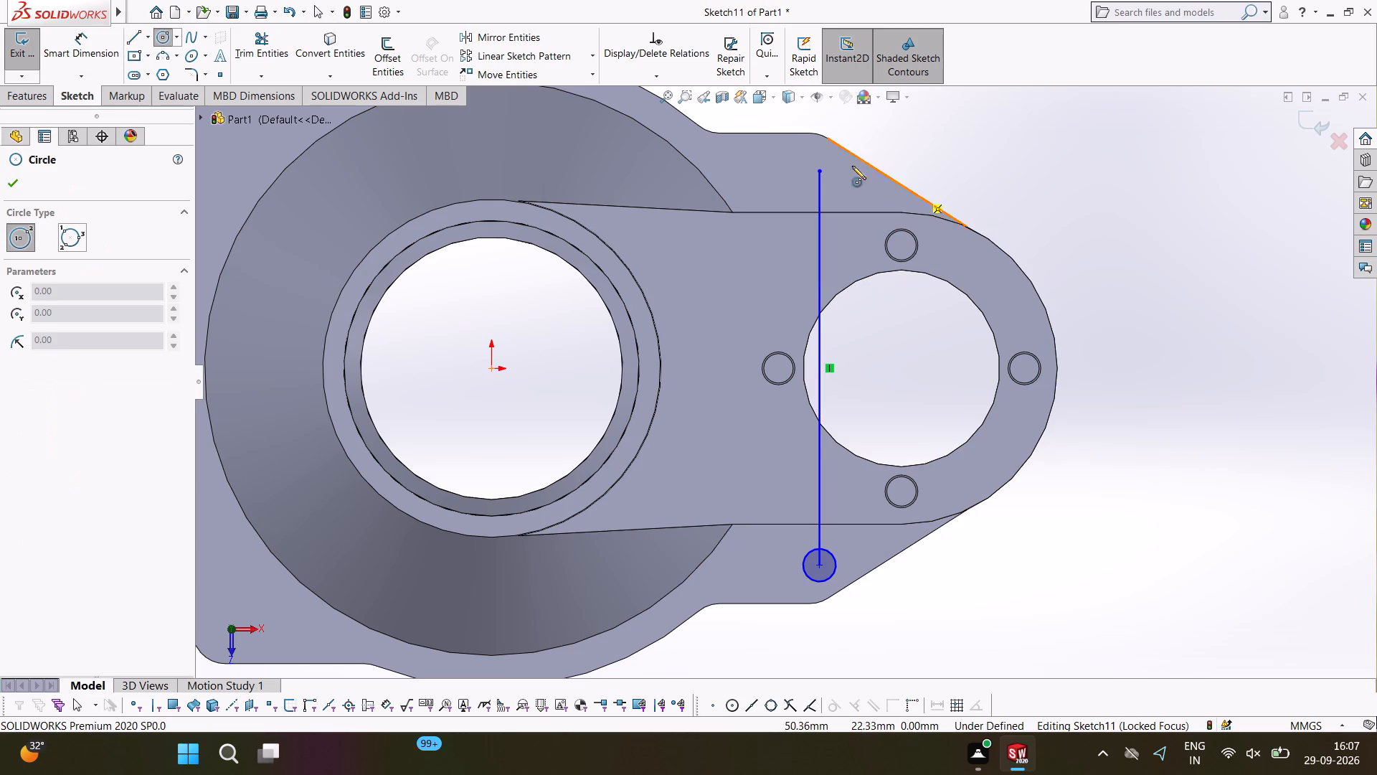
{"action": "left_click", "coordinate": [820, 170]}
{"action": "left_click", "coordinate": [818, 149]}
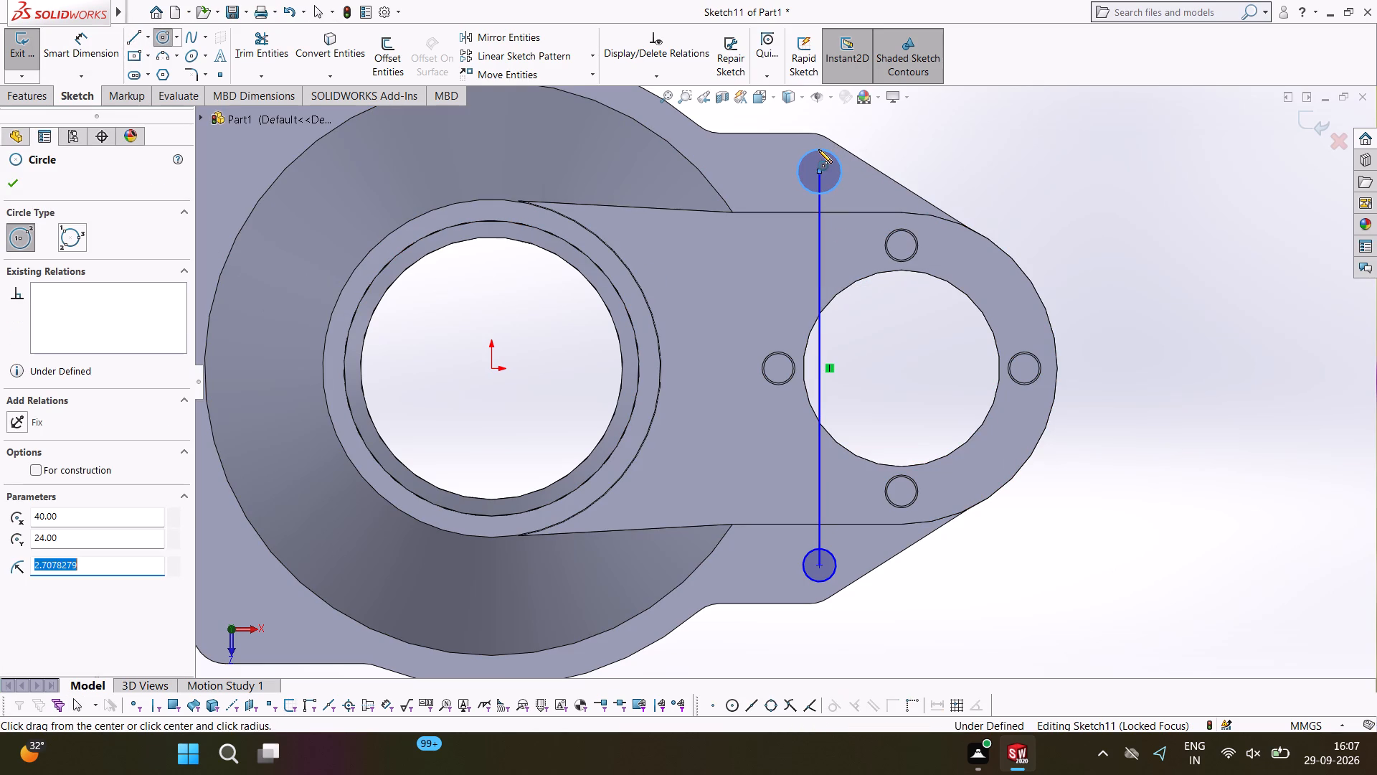
{"action": "key", "text": "2"}
{"action": "key", "text": "Return"}
{"action": "right_click", "coordinate": [818, 149]}
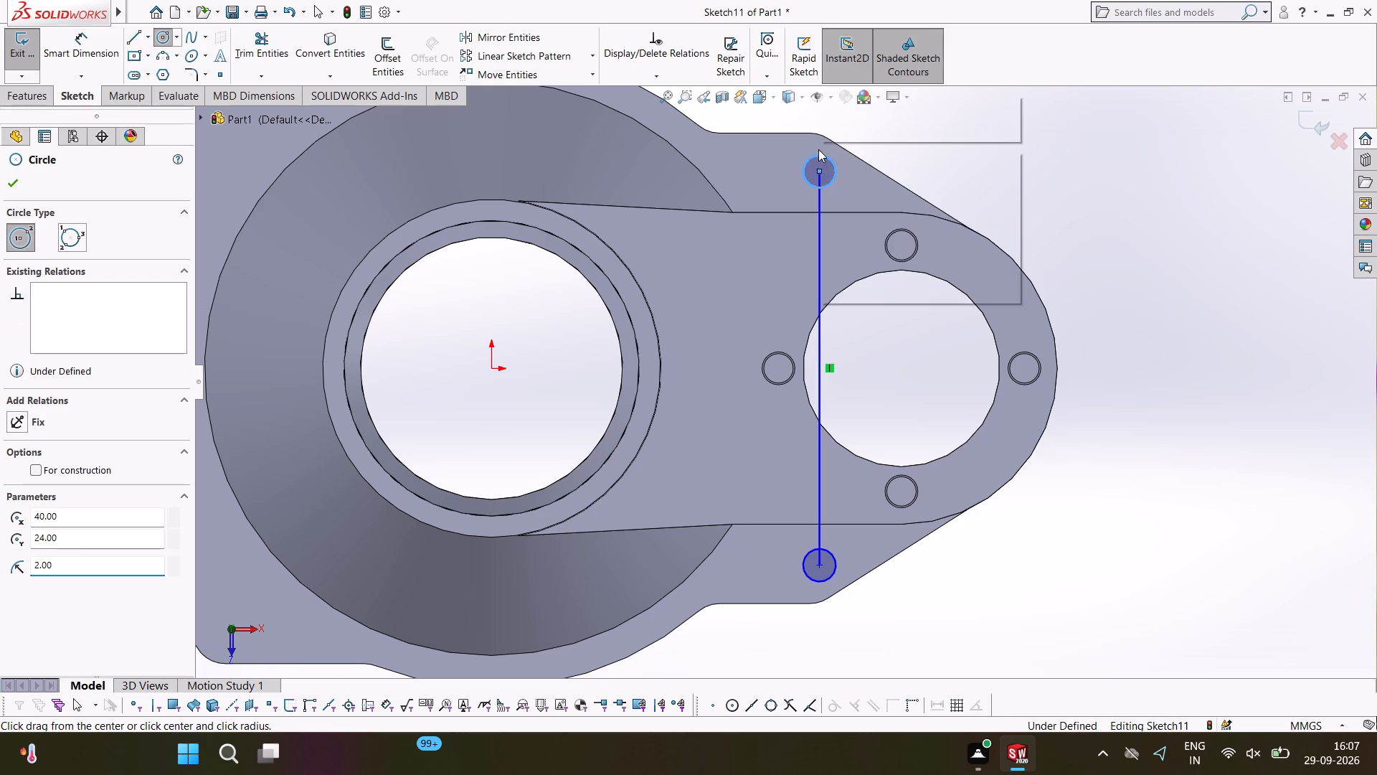
{"action": "left_click", "coordinate": [859, 159]}
Trim away the vertical guide line between the two 2 mm radius circles and its remnants inside both circles.
{"action": "left_click", "coordinate": [276, 37]}
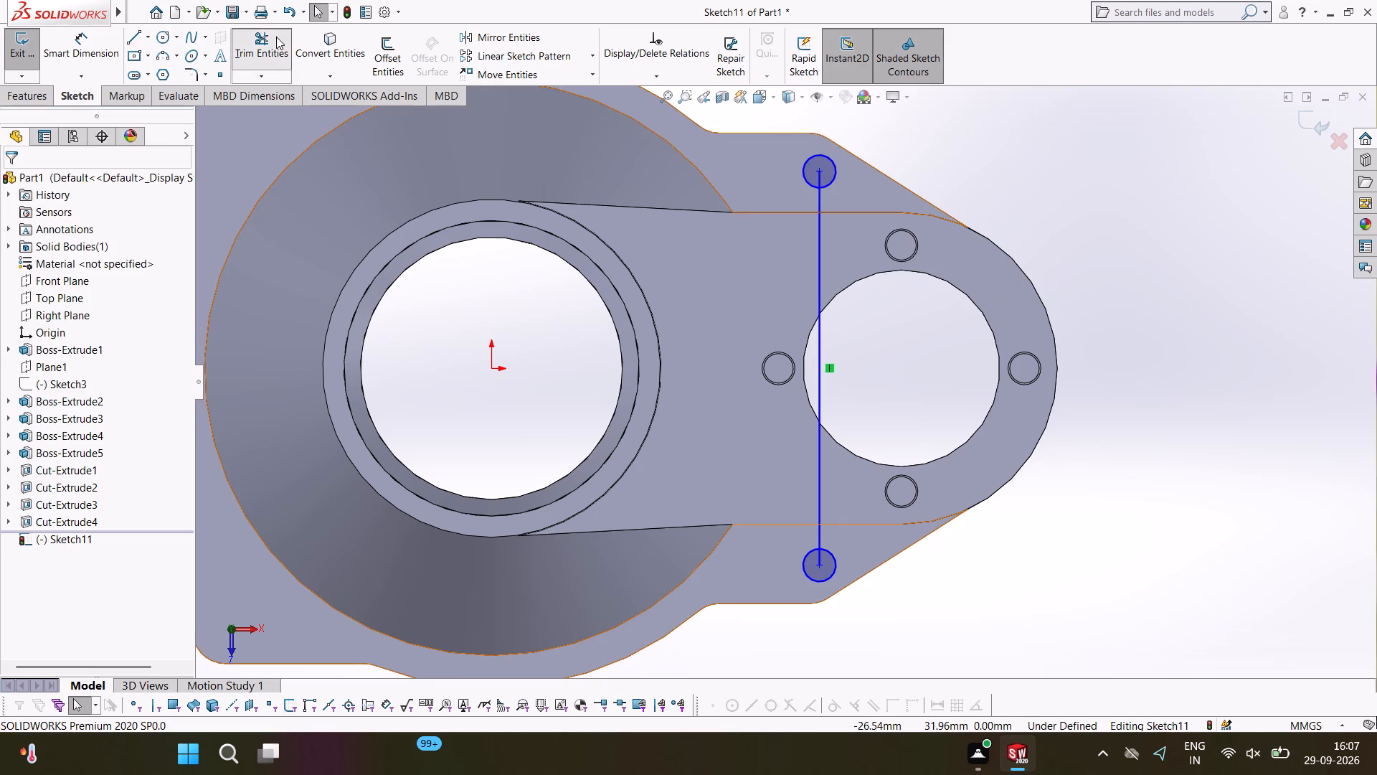
{"action": "left_click", "coordinate": [819, 349]}
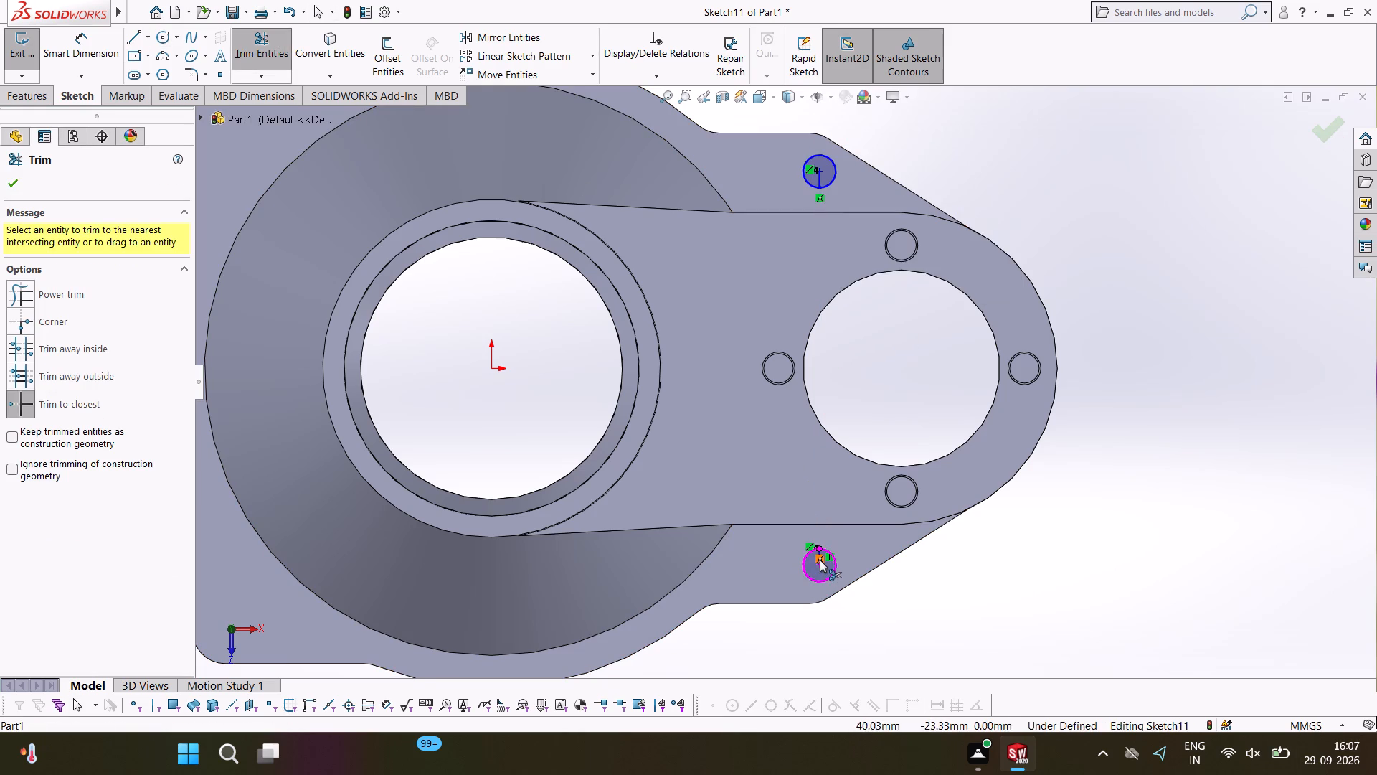
{"action": "left_click", "coordinate": [815, 569]}
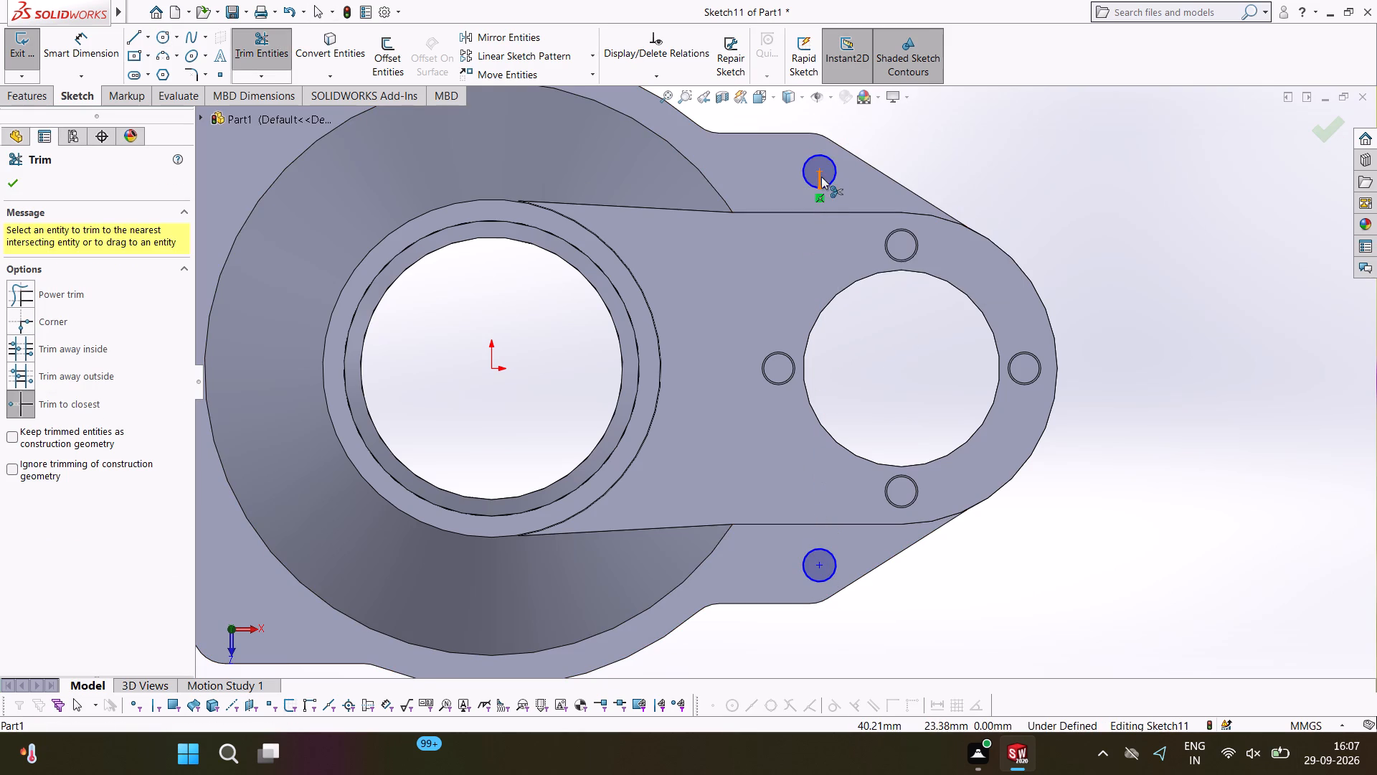
{"action": "left_click", "coordinate": [821, 177]}
{"action": "left_click", "coordinate": [22, 184]}
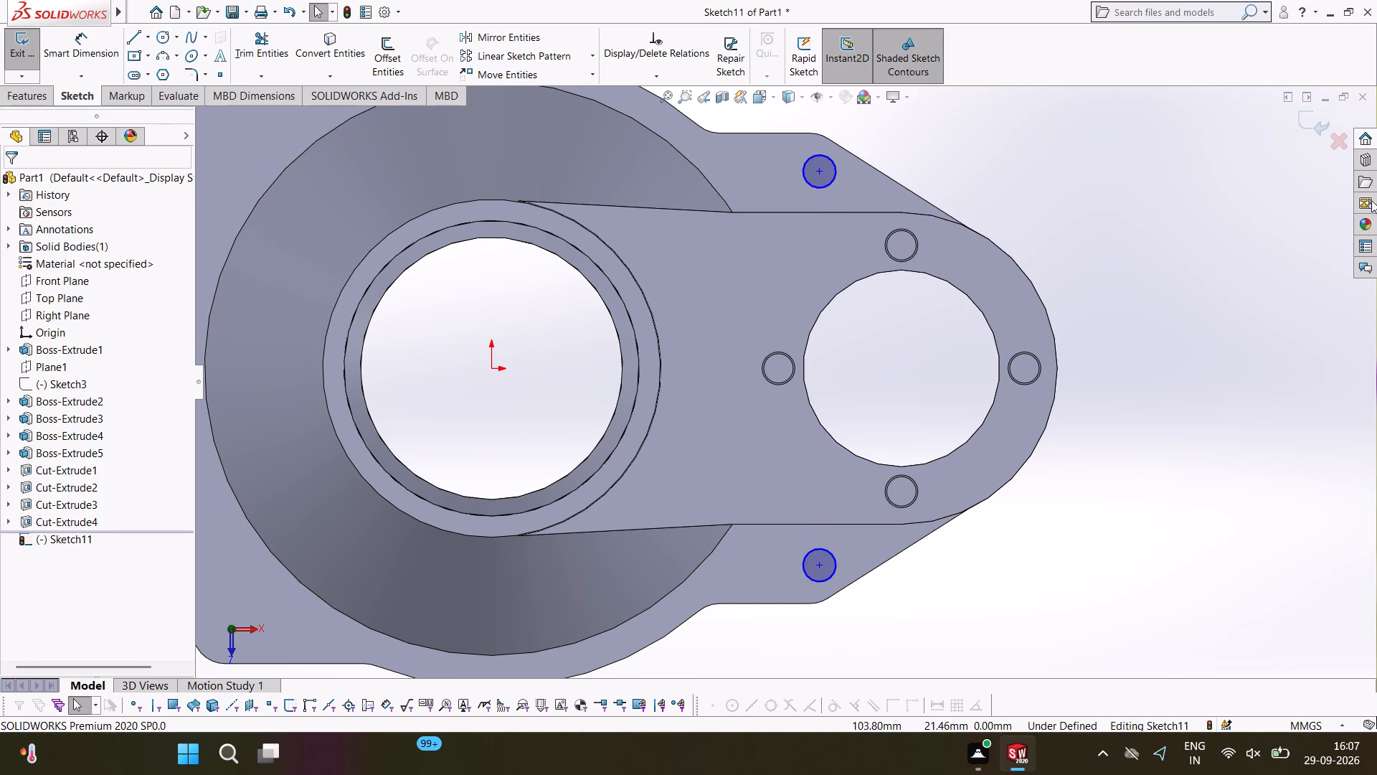
{"action": "left_click", "coordinate": [936, 151]}
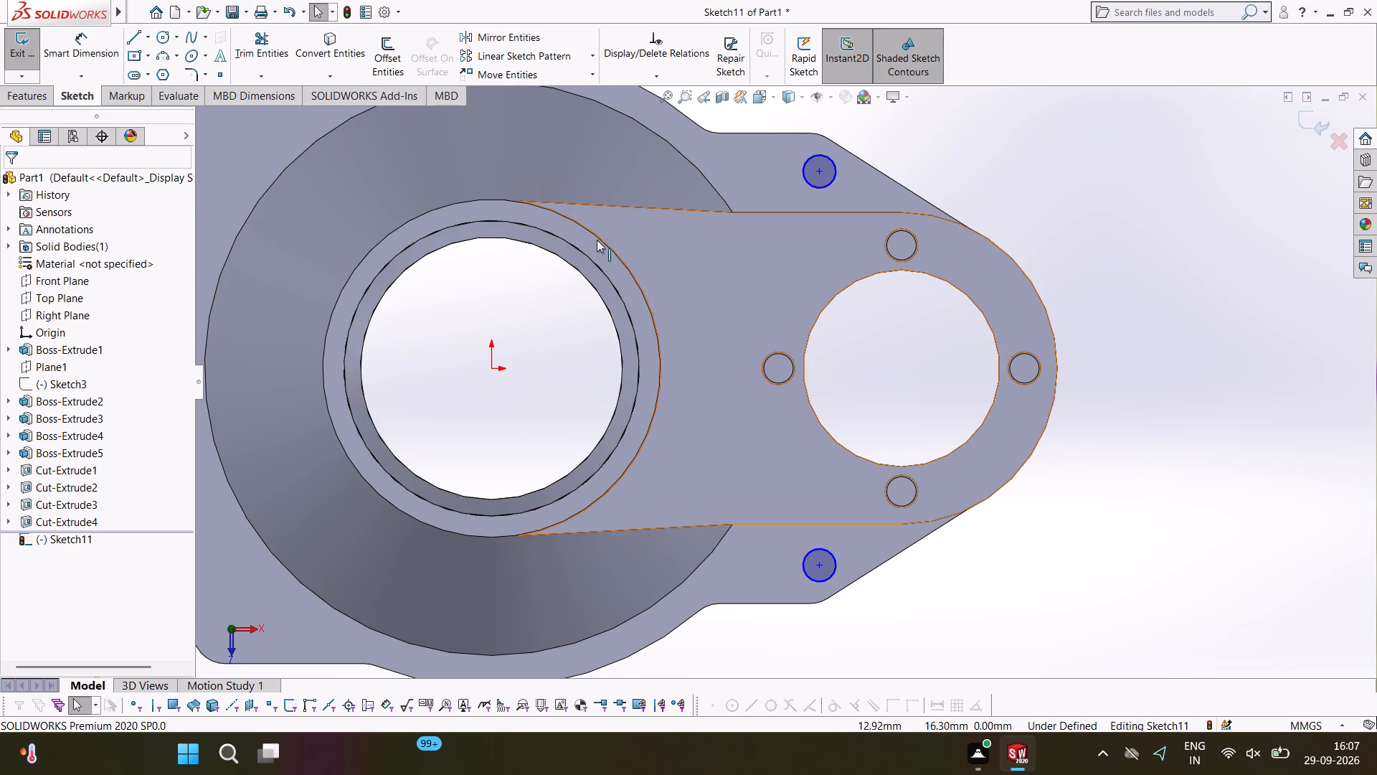
Sketch a 28 mm horizontal line from the origin toward the flange's straight edge, away from the side boss.
{"action": "scroll", "coordinate": [592, 250], "scroll_direction": "down", "scroll_amount": 4, "text": "ctrl"}
{"action": "scroll", "coordinate": [593, 250], "scroll_direction": "up", "scroll_amount": 9, "text": "ctrl"}
{"action": "scroll", "coordinate": [595, 260], "scroll_direction": "down", "scroll_amount": 2, "text": "ctrl"}
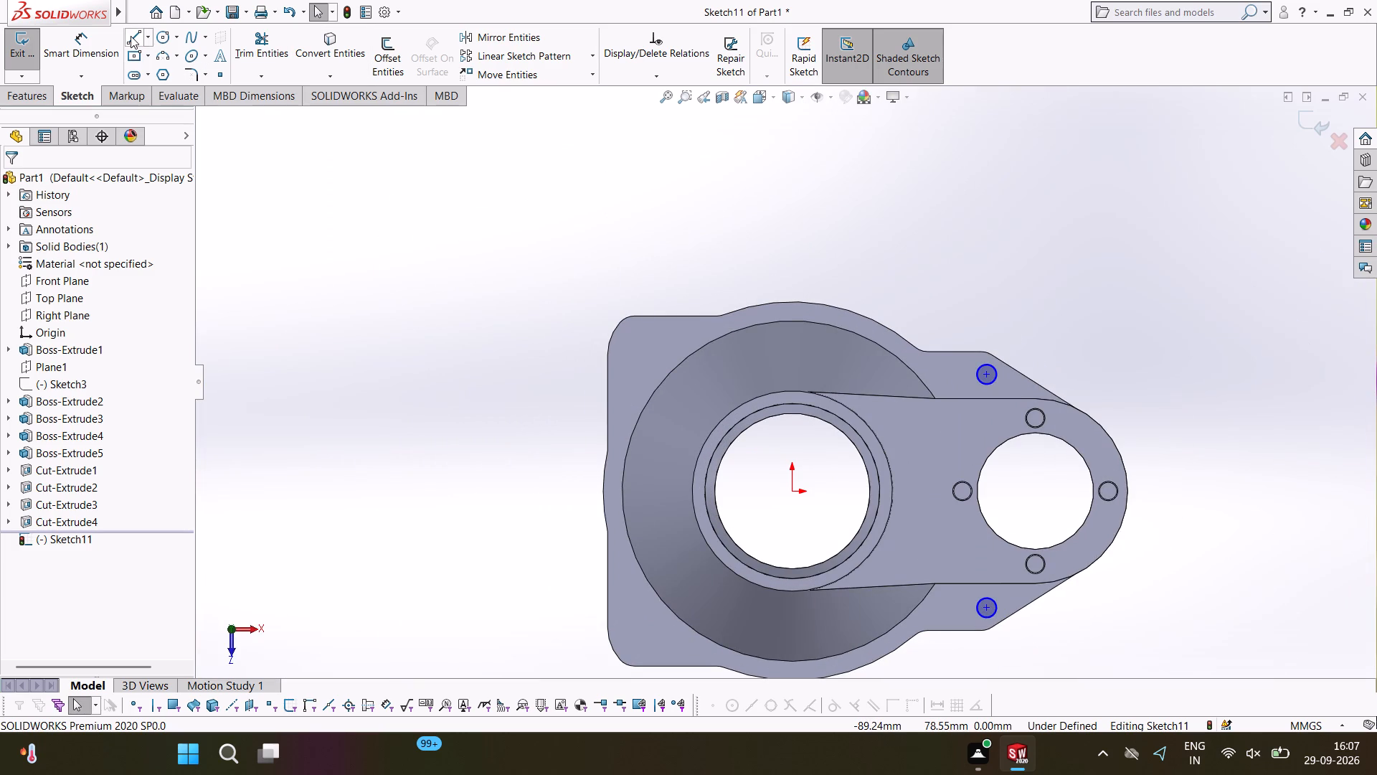
{"action": "left_click", "coordinate": [131, 36]}
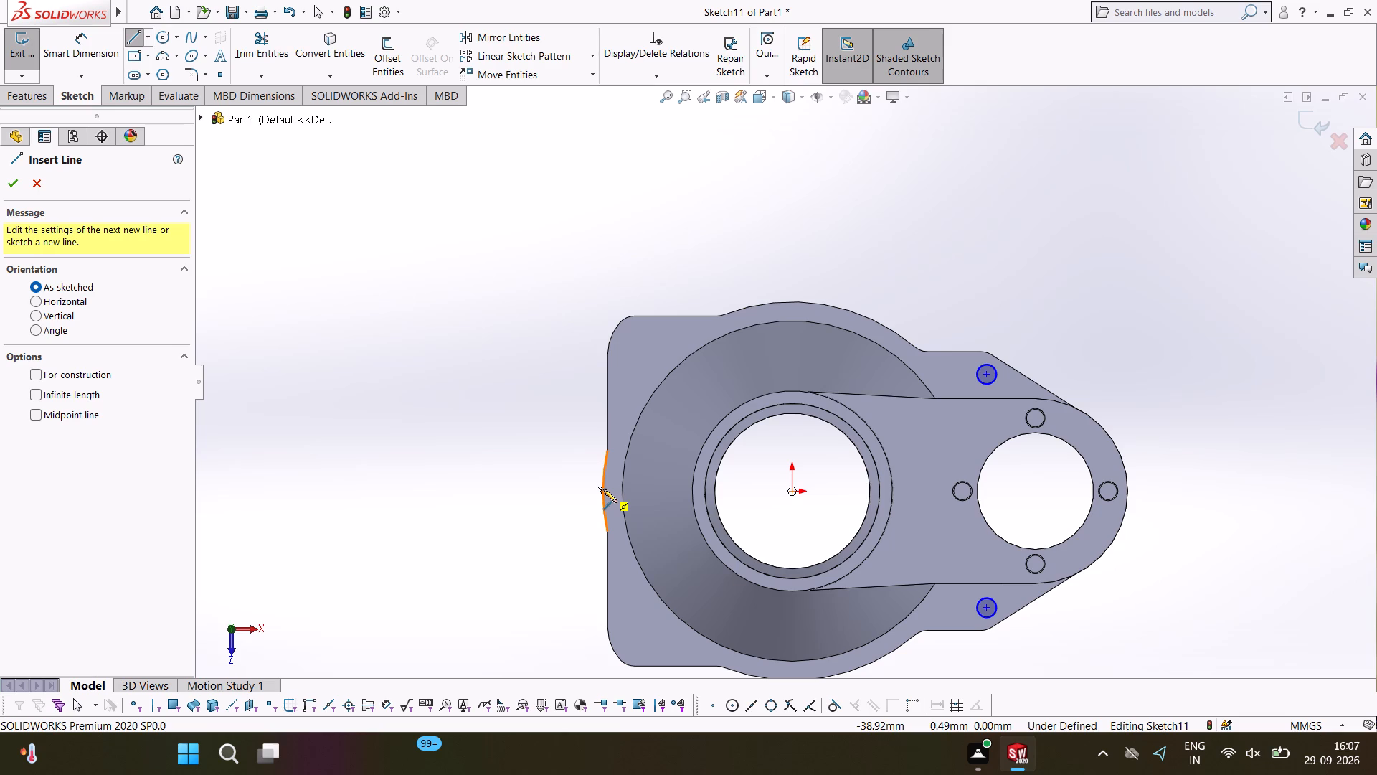
{"action": "left_click", "coordinate": [795, 491]}
{"action": "left_click", "coordinate": [727, 493]}
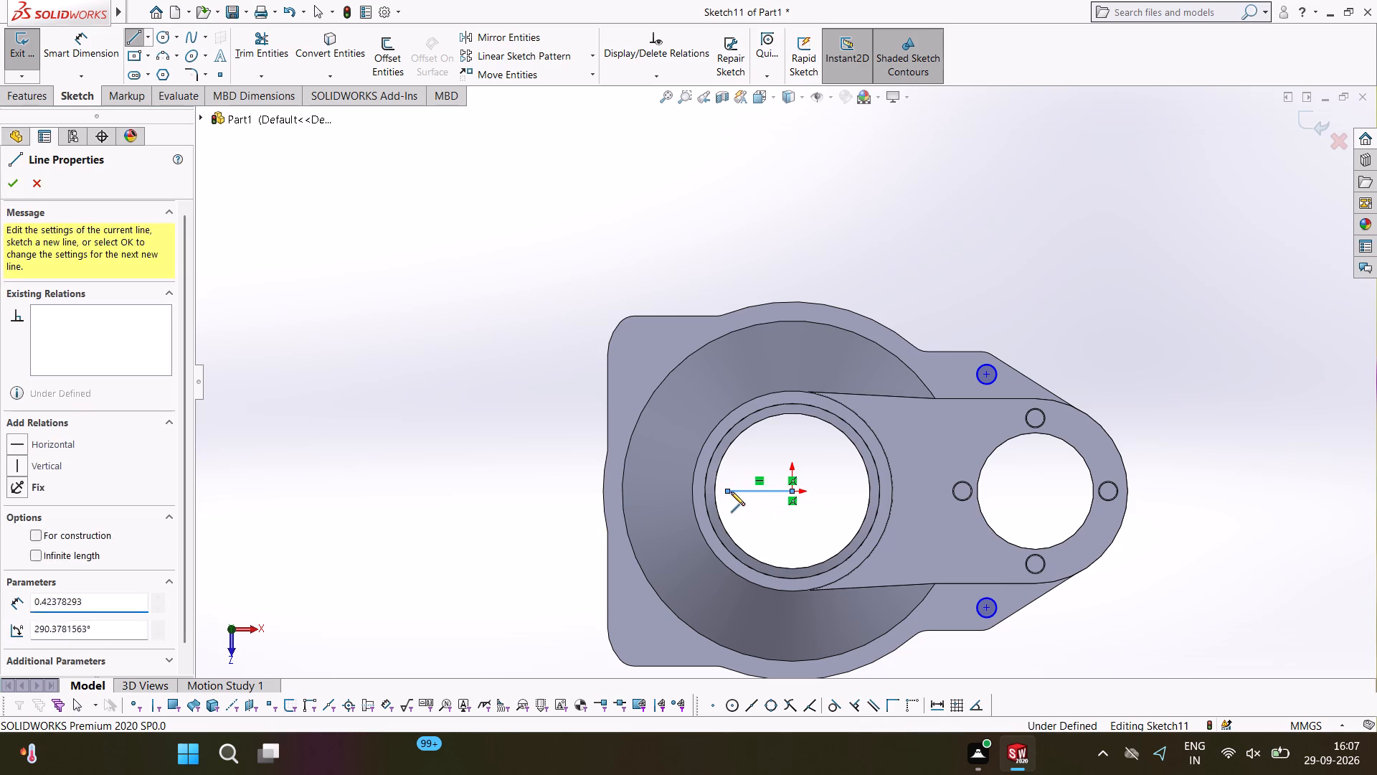
{"action": "right_click", "coordinate": [735, 489]}
{"action": "left_click", "coordinate": [752, 495]}
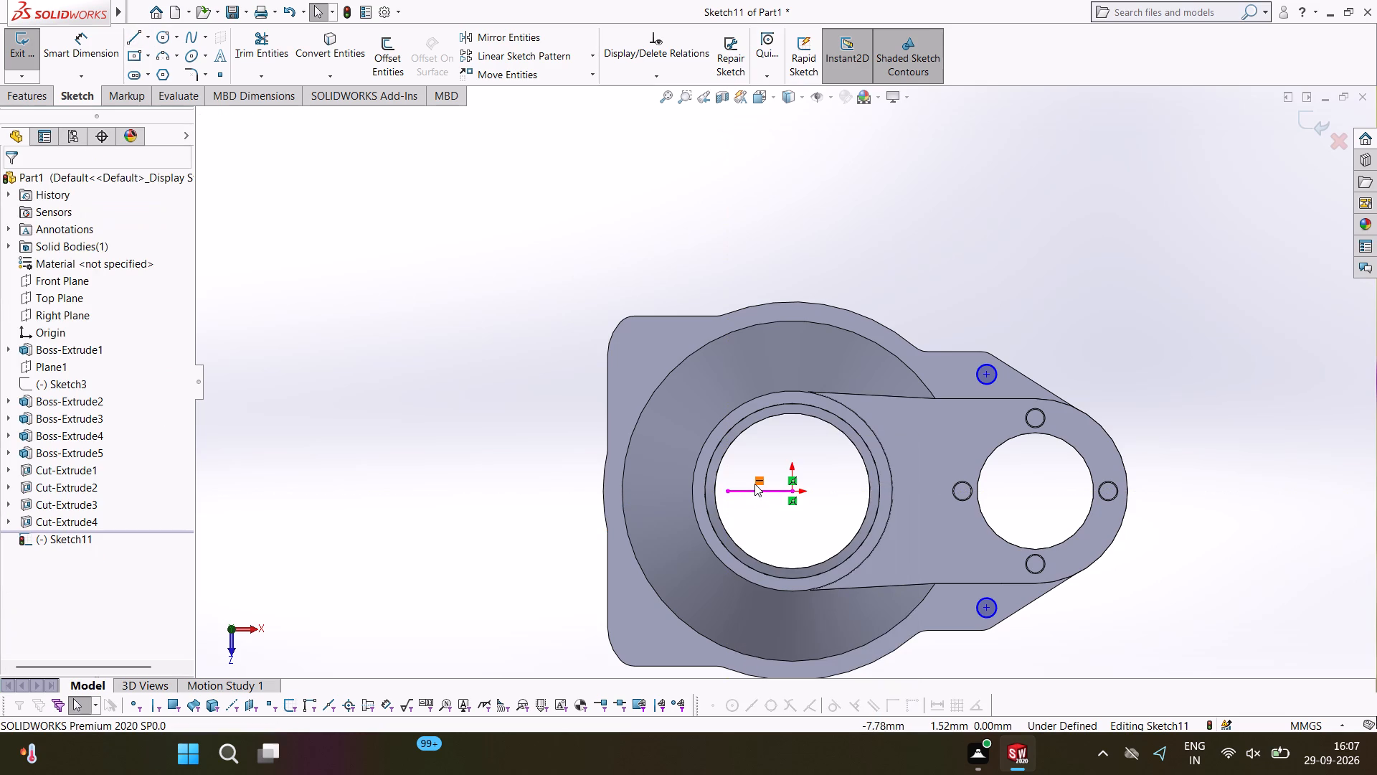
{"action": "left_click", "coordinate": [755, 492]}
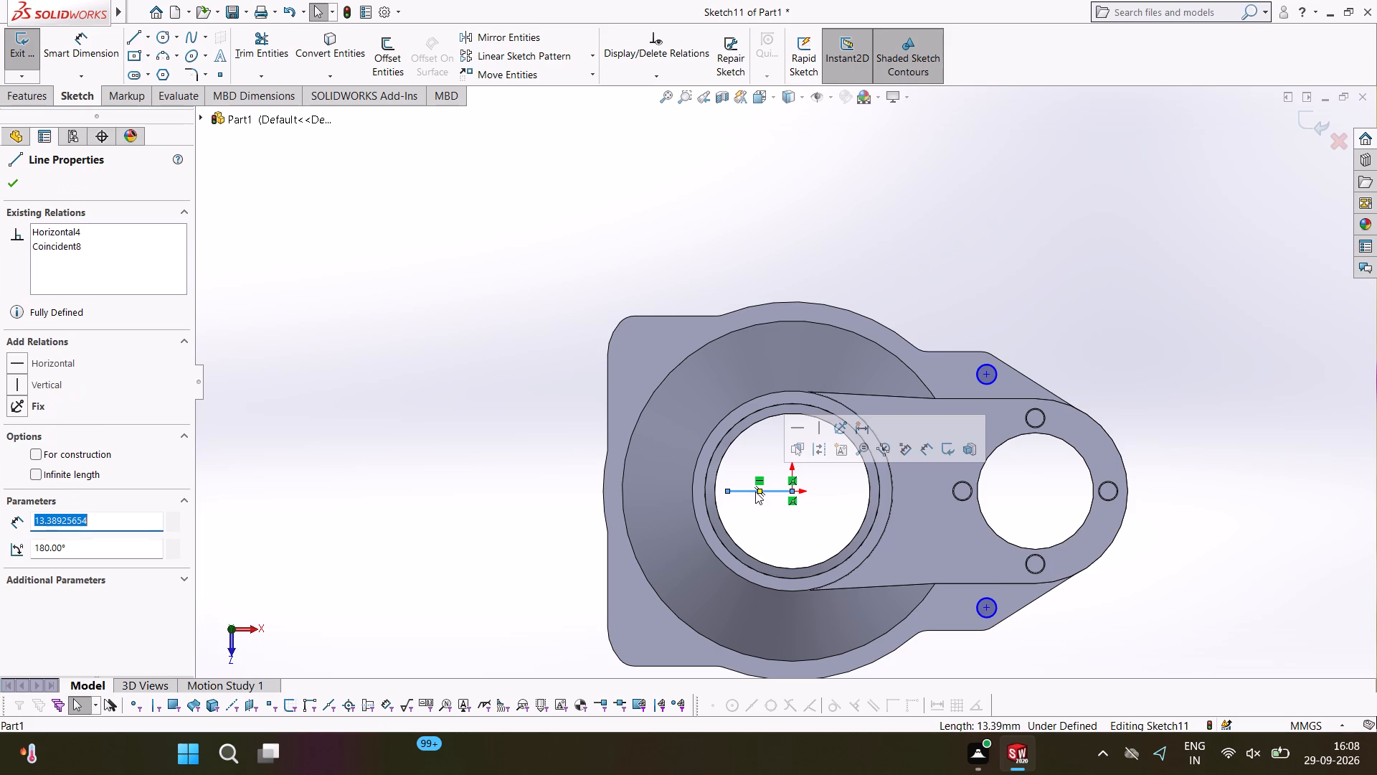
{"action": "type", "text": "28"}
{"action": "key", "text": "Return"}
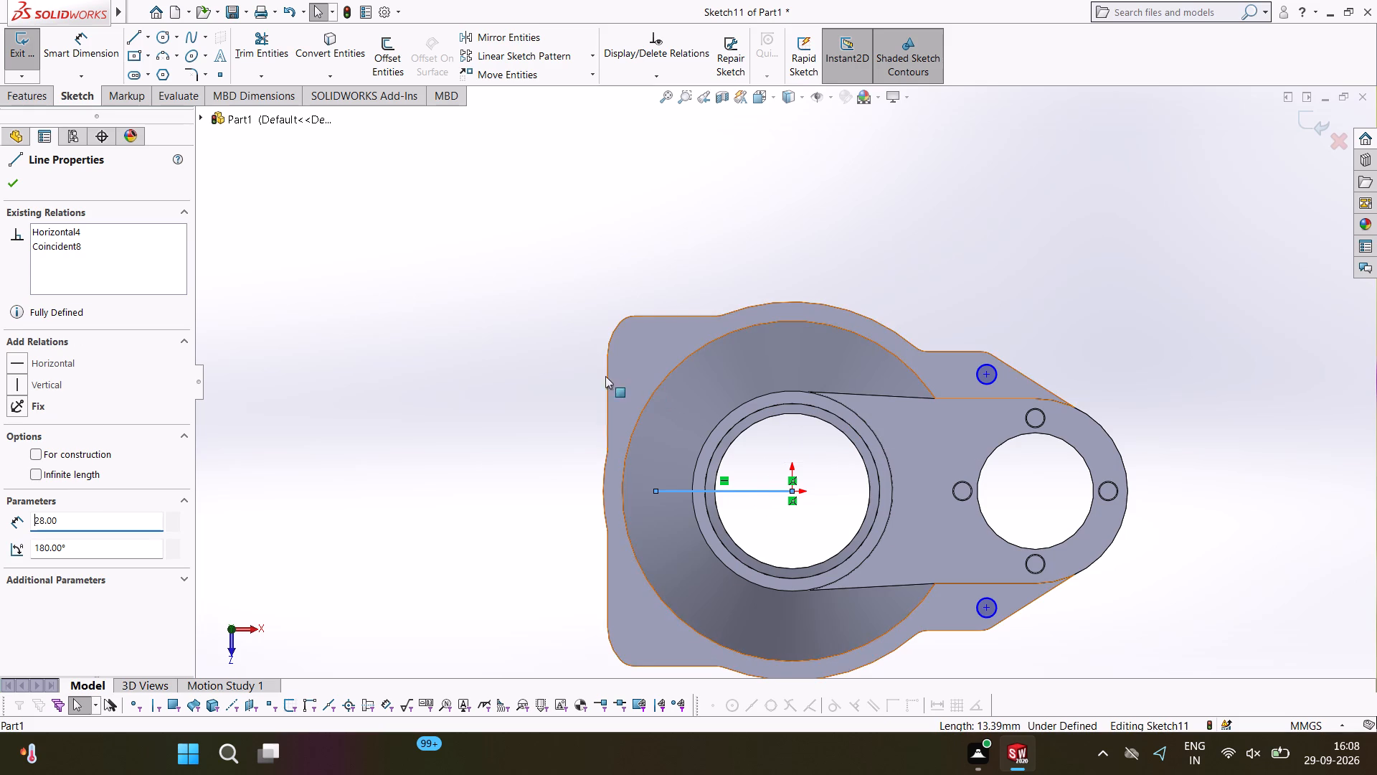
{"action": "left_click", "coordinate": [9, 177]}
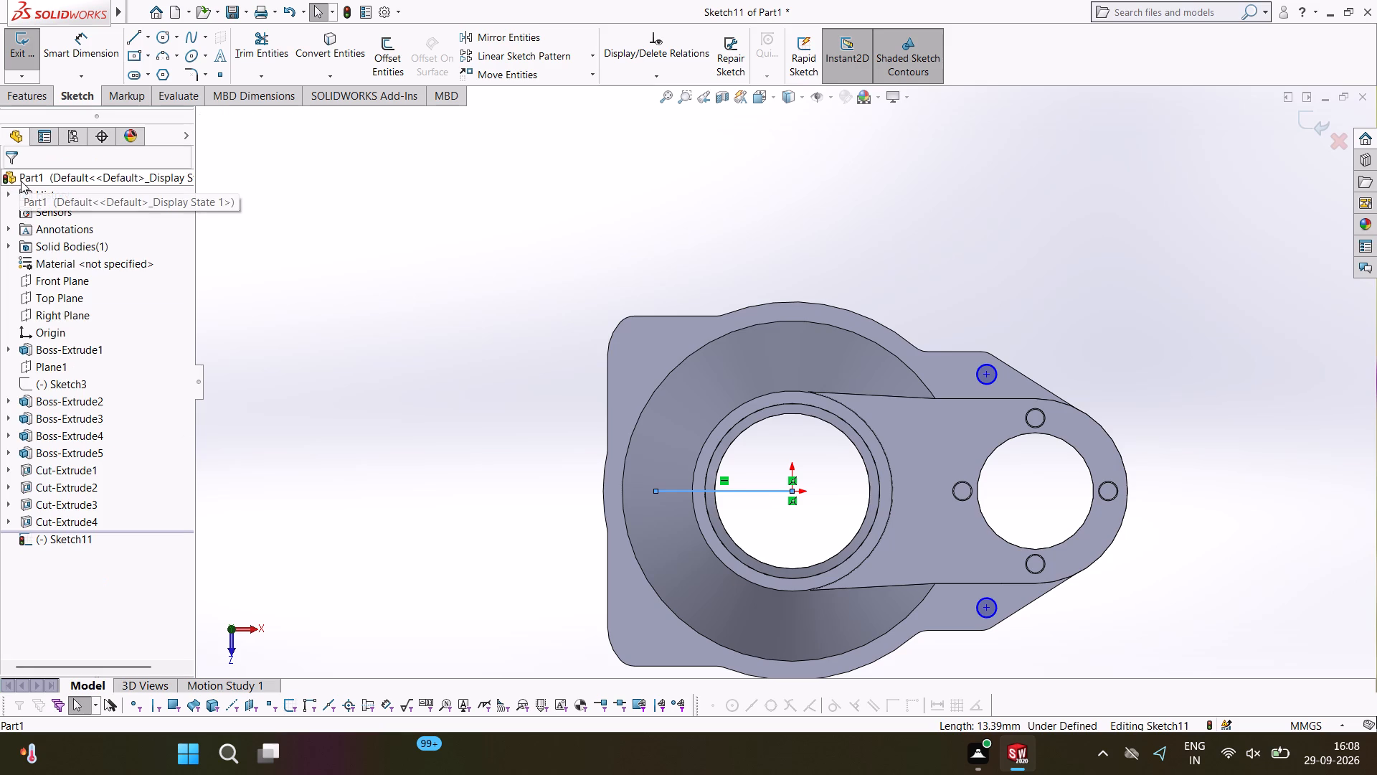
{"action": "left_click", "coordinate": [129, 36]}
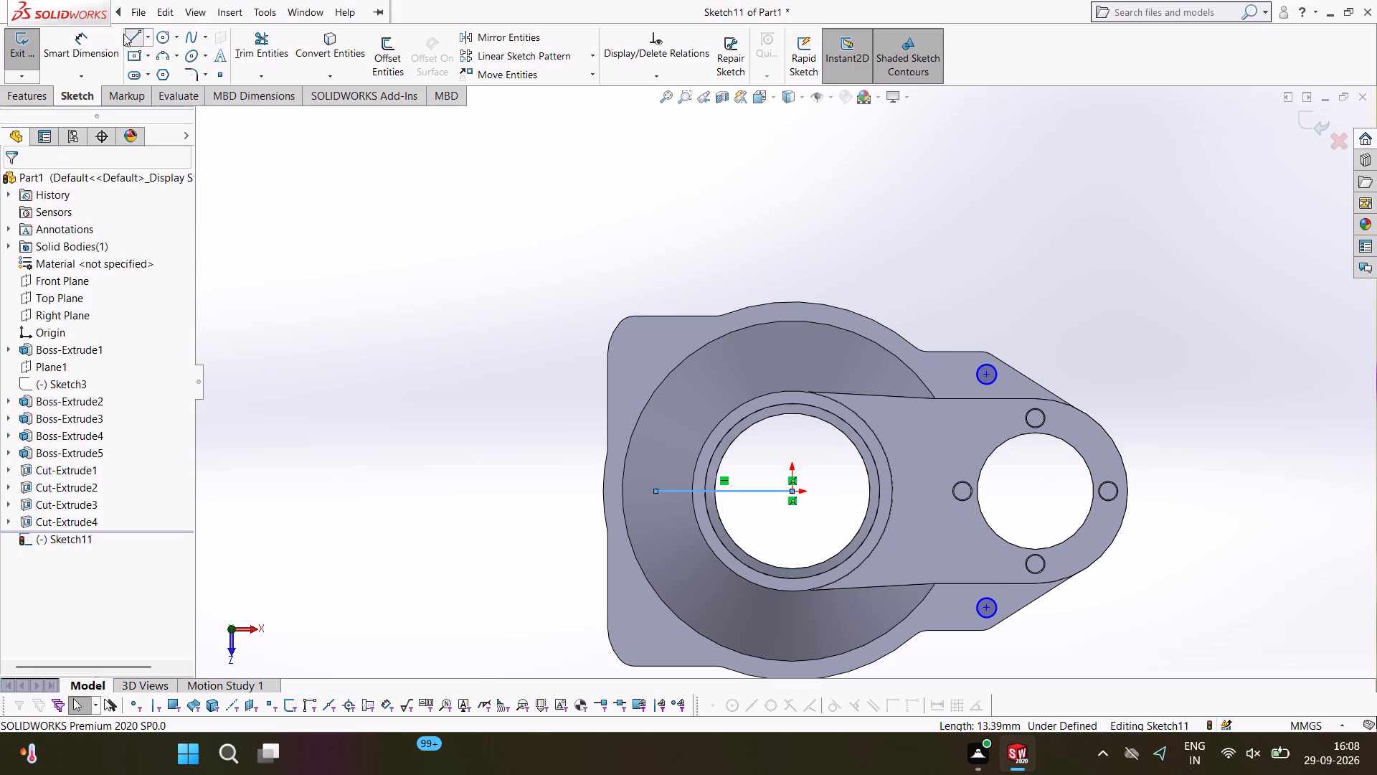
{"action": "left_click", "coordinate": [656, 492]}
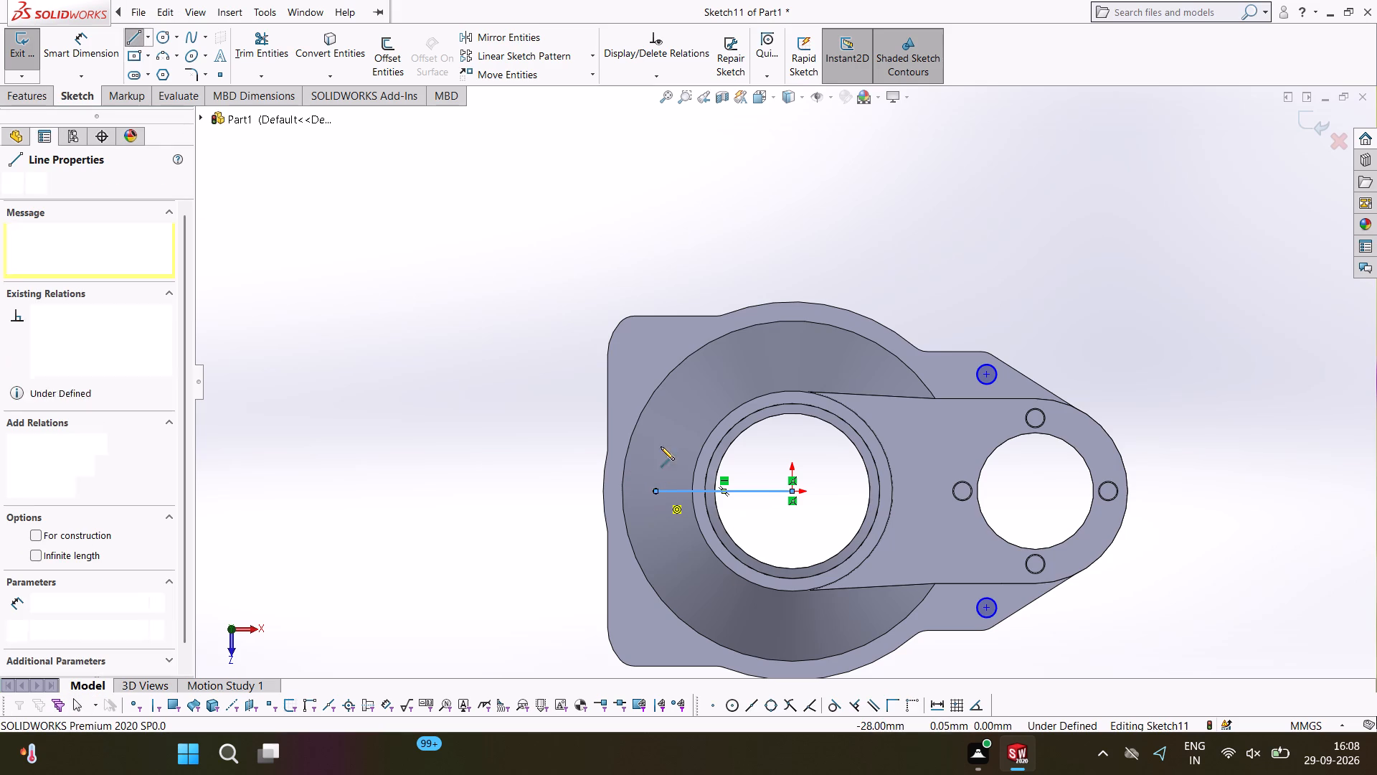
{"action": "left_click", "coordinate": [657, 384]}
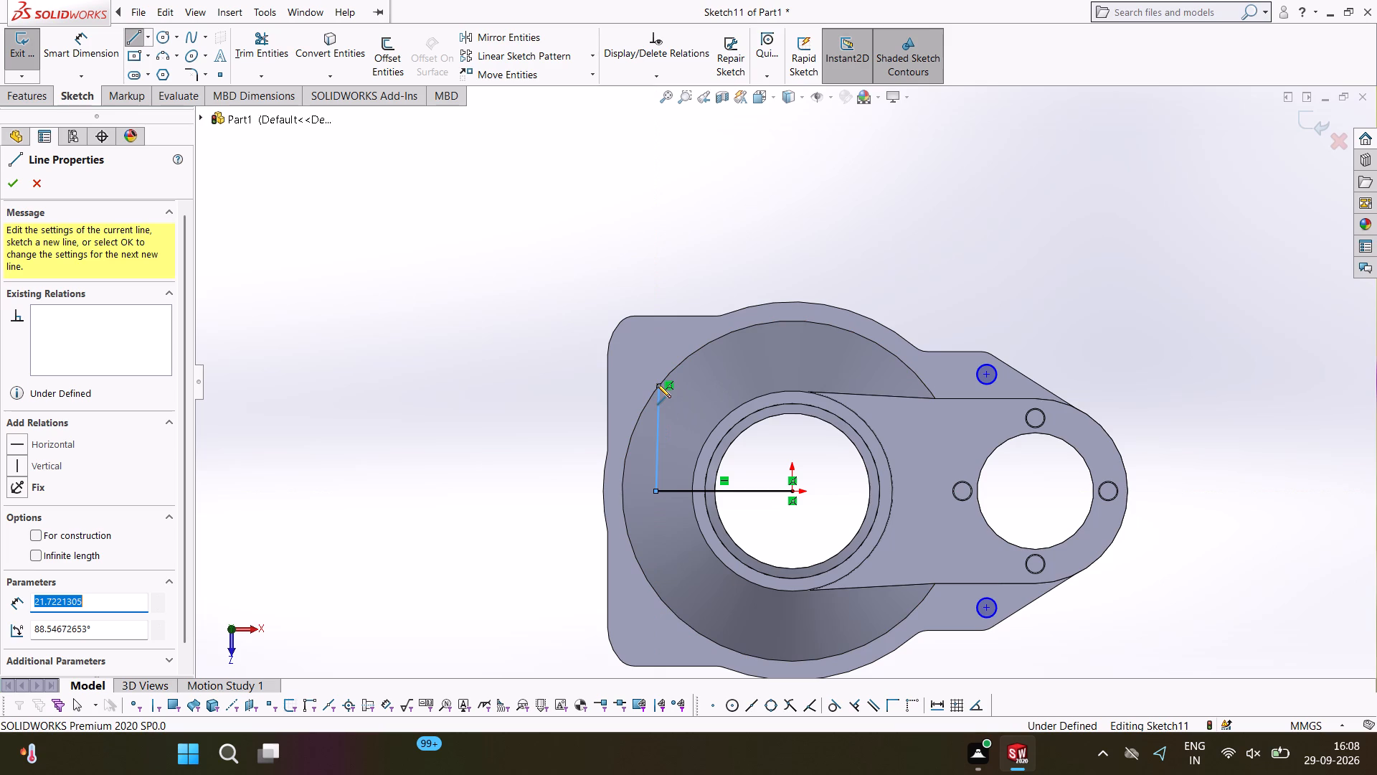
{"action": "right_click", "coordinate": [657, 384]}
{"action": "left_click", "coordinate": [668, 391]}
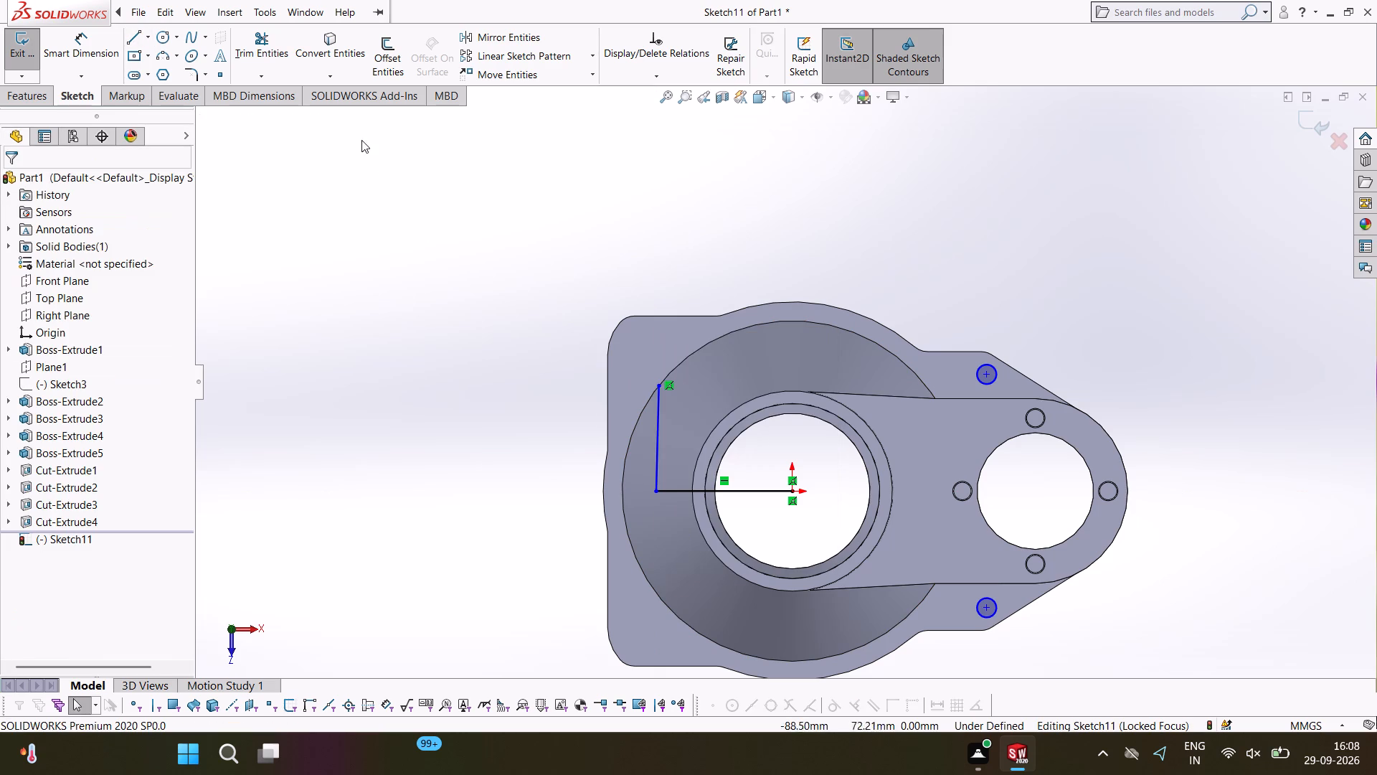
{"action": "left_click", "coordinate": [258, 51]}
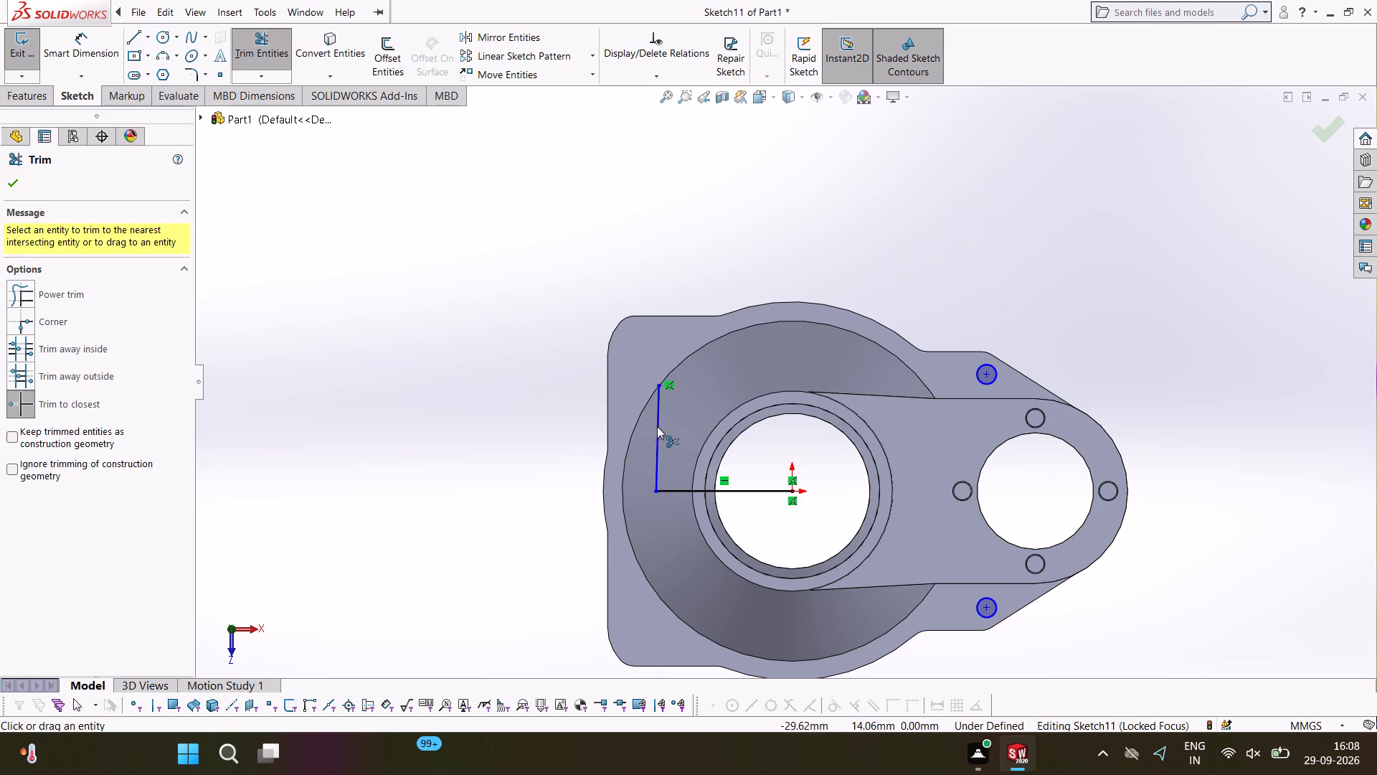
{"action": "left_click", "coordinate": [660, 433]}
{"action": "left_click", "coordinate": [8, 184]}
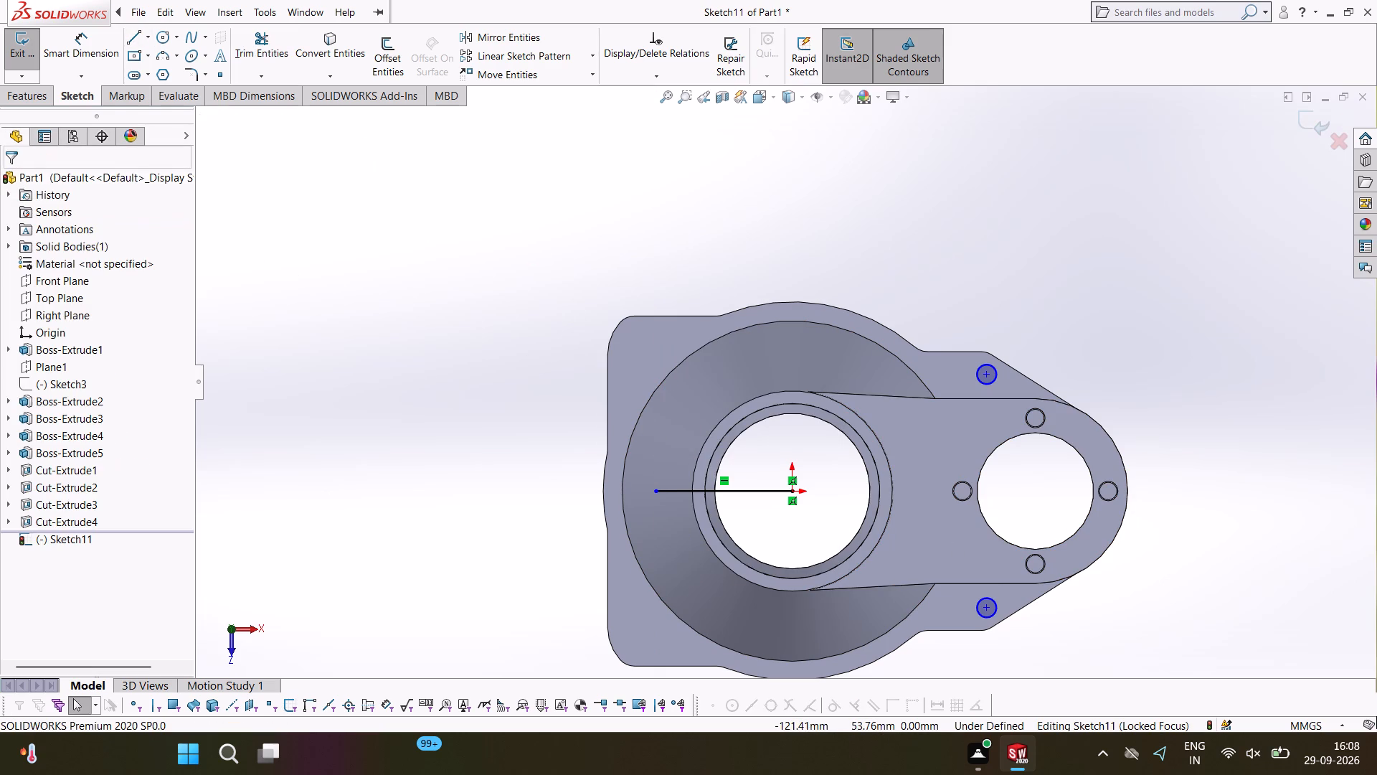
Sketch a 28 mm vertical line upward from the outer end of the 28 mm horizontal line.
{"action": "left_click", "coordinate": [130, 41]}
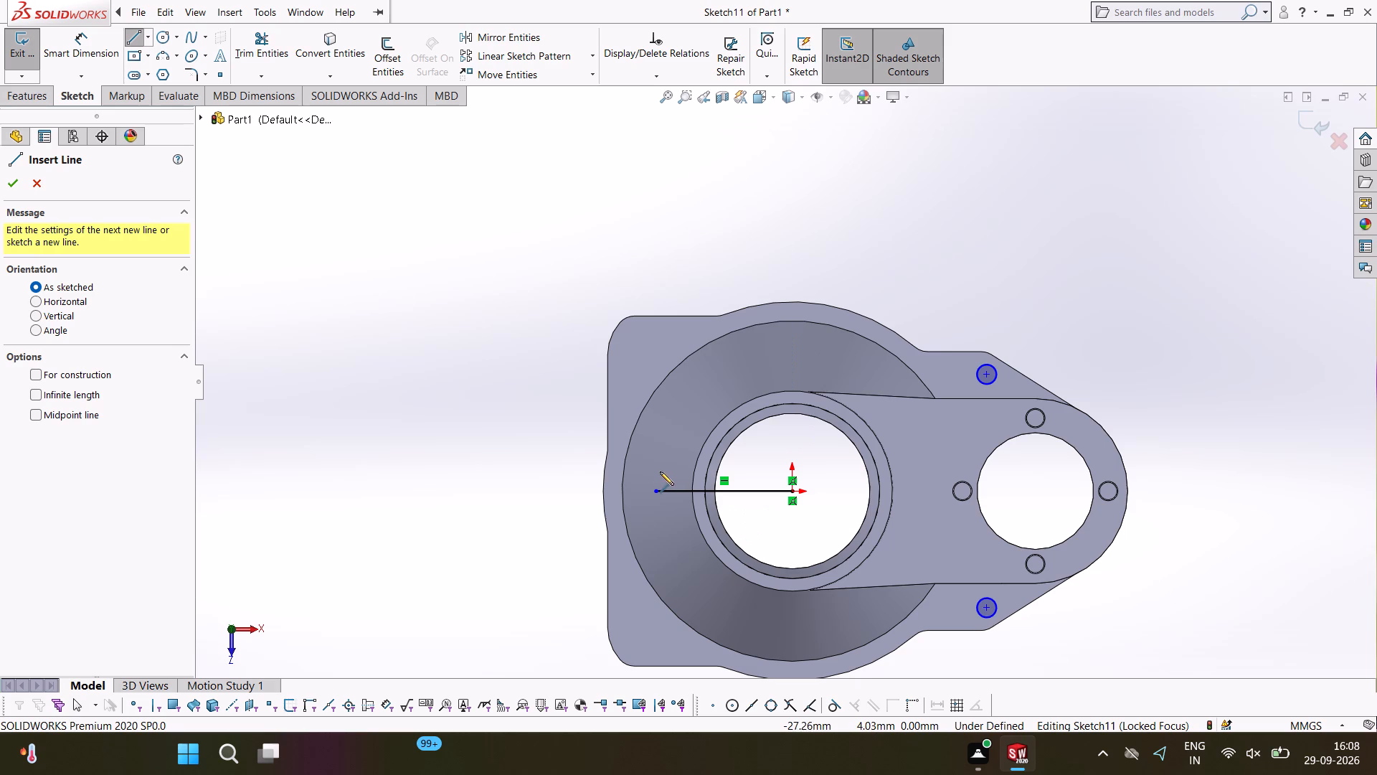
{"action": "left_click", "coordinate": [654, 490]}
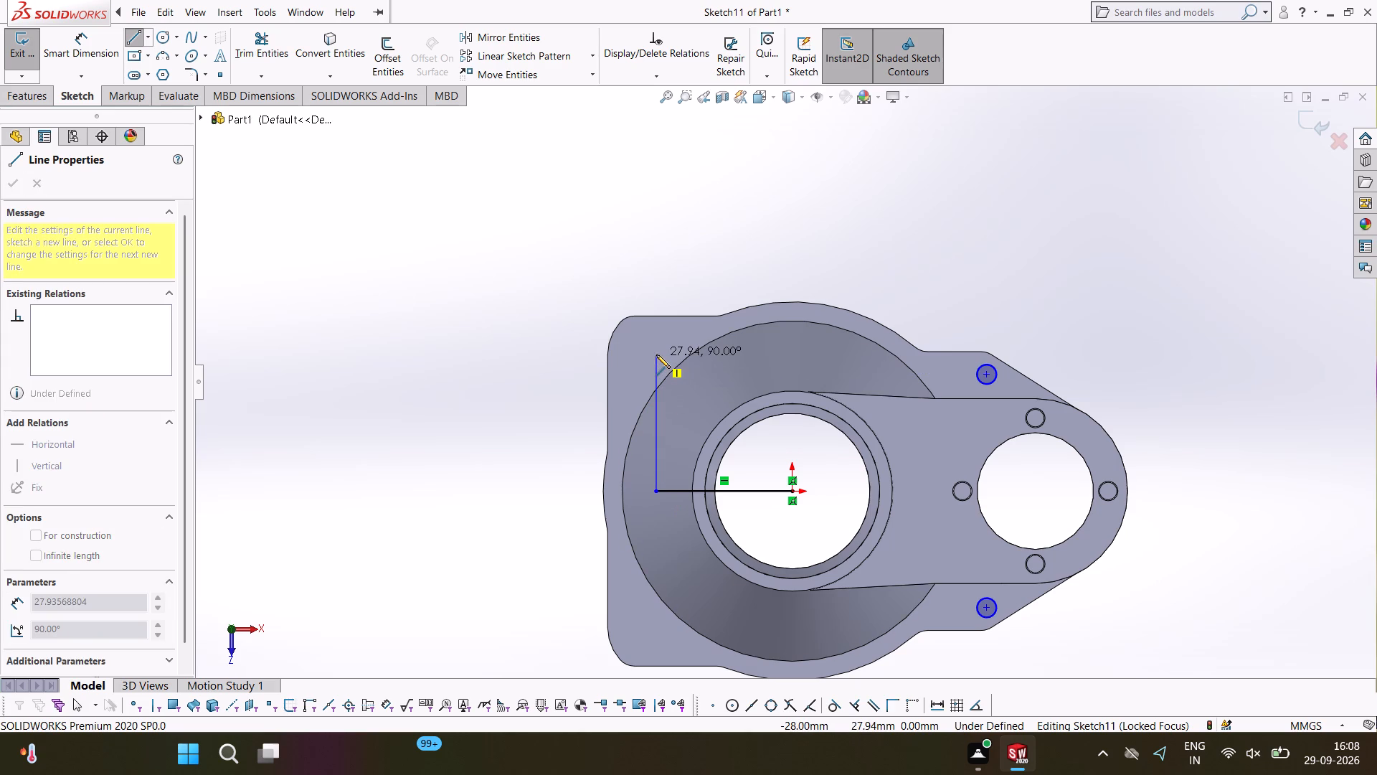
{"action": "left_click", "coordinate": [656, 354]}
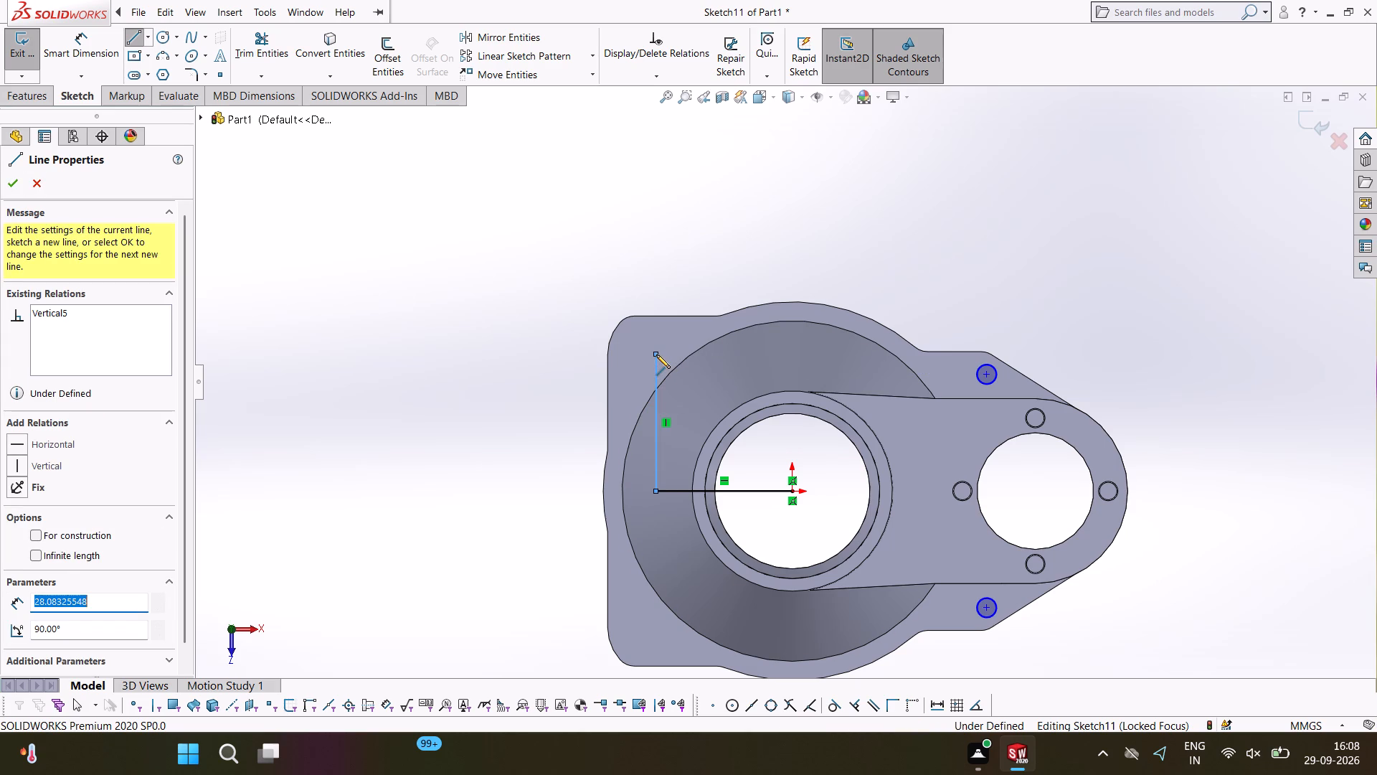
{"action": "type", "text": "28"}
{"action": "key", "text": "Return"}
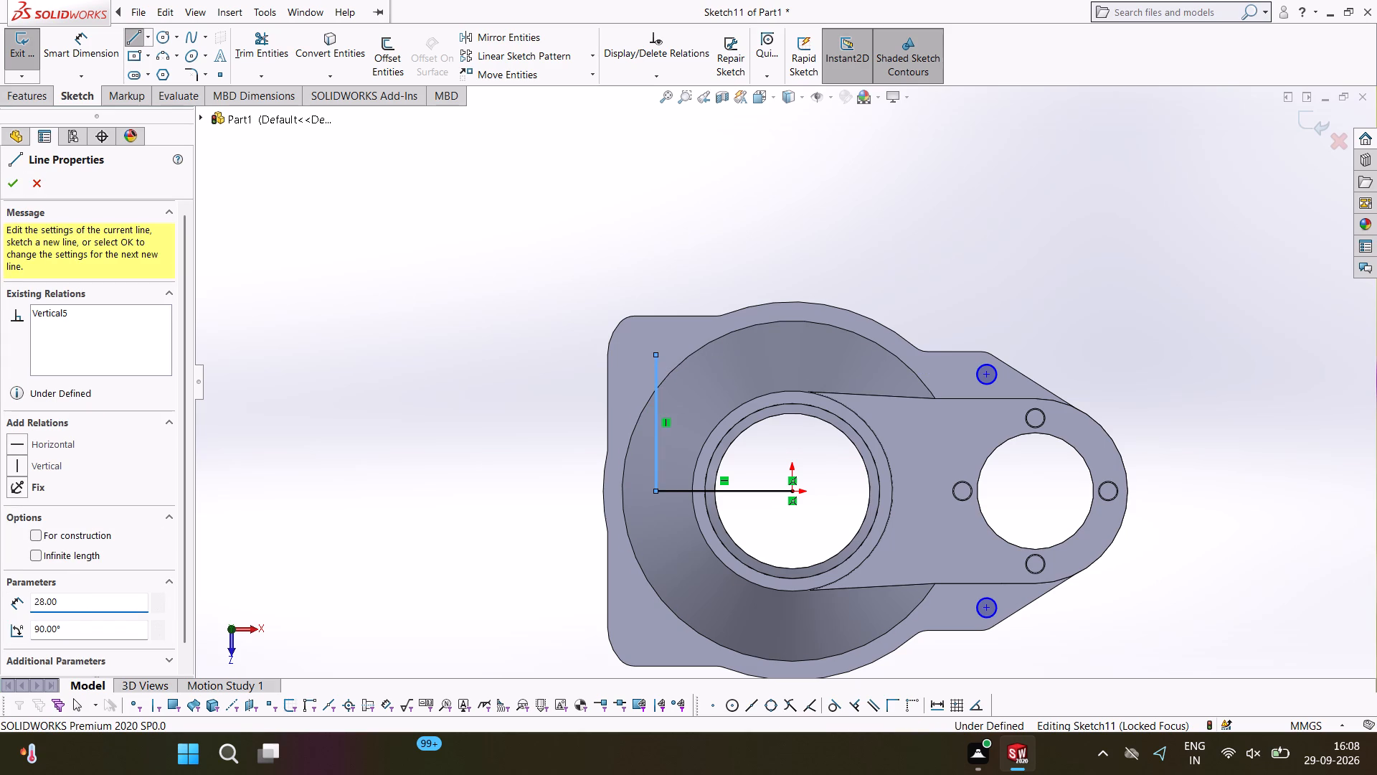
{"action": "right_click", "coordinate": [656, 354]}
{"action": "left_click", "coordinate": [733, 370]}
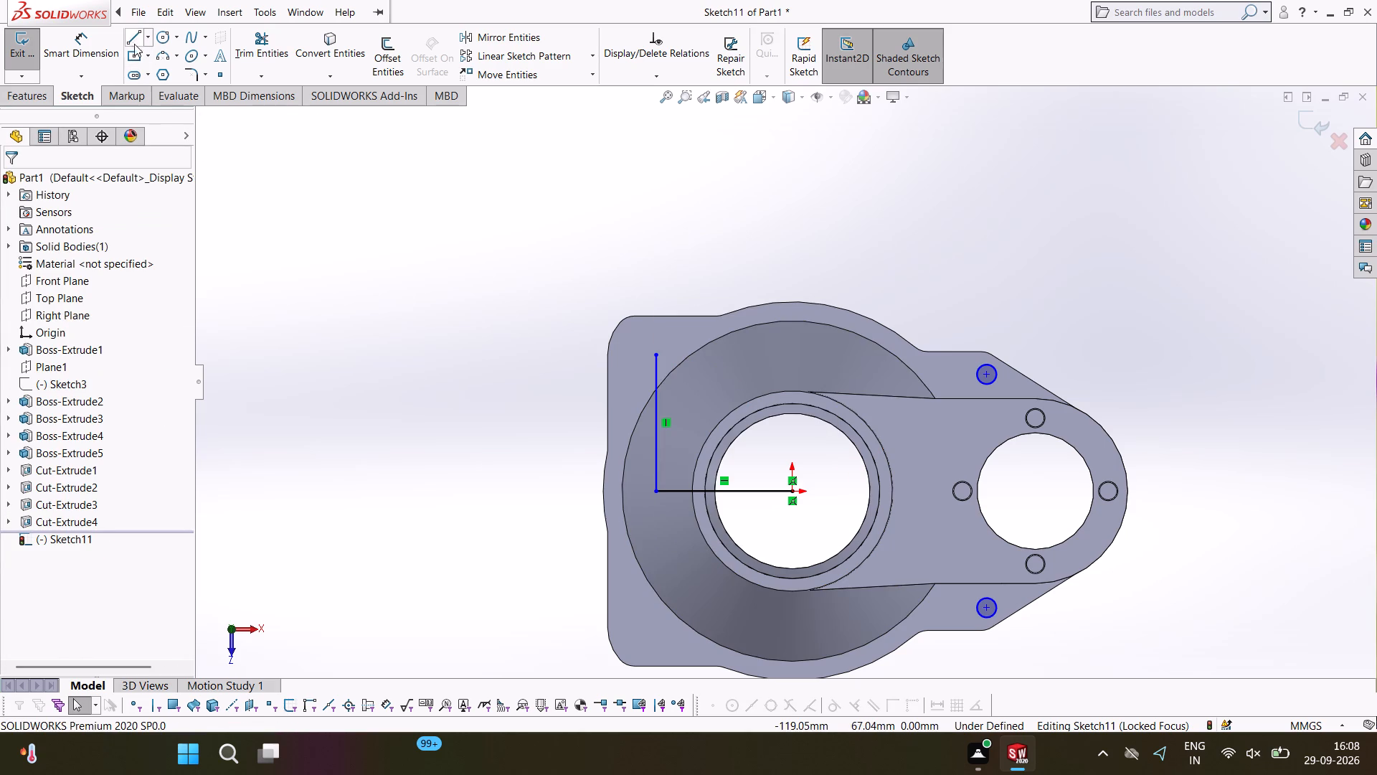
Sketch a 28 mm vertical line downward from the outer end of the 28 mm horizontal line.
{"action": "left_click", "coordinate": [131, 33]}
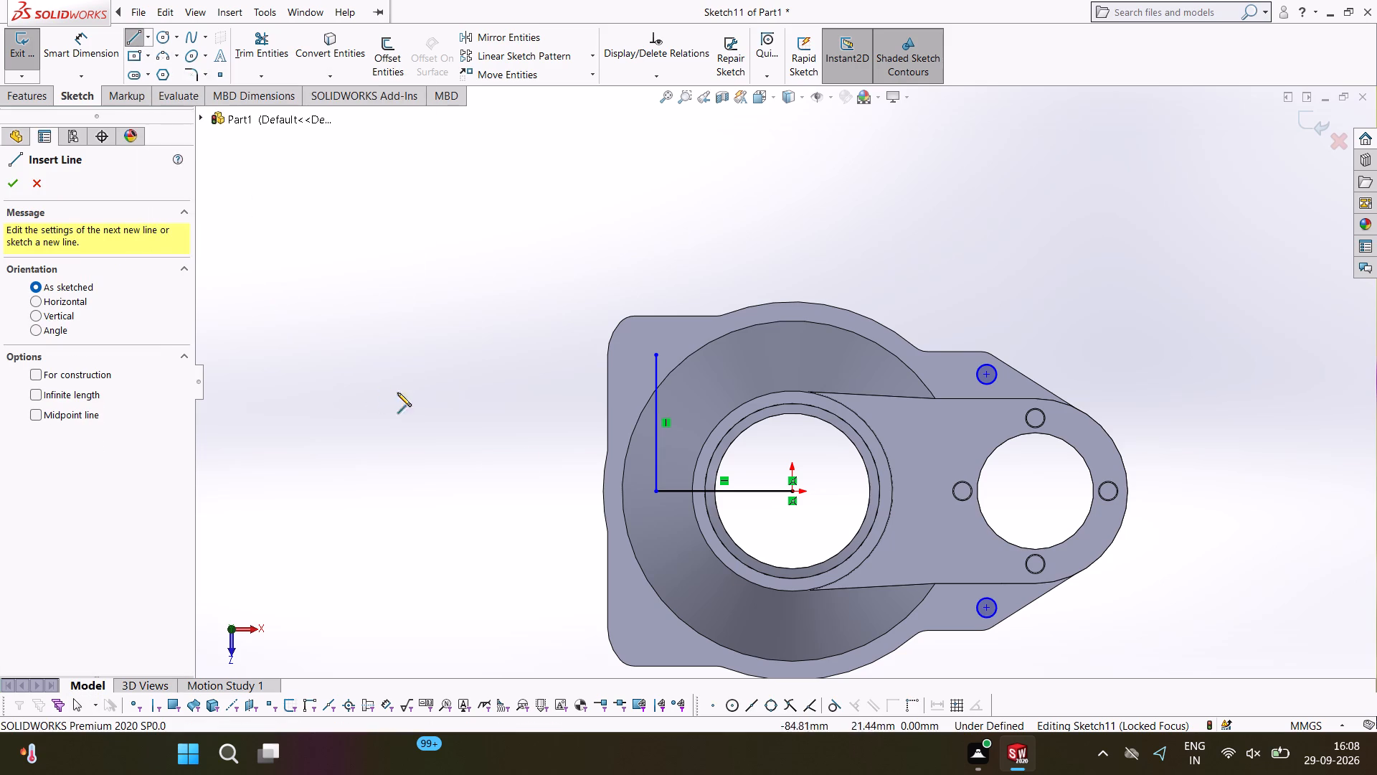
{"action": "left_click", "coordinate": [656, 493]}
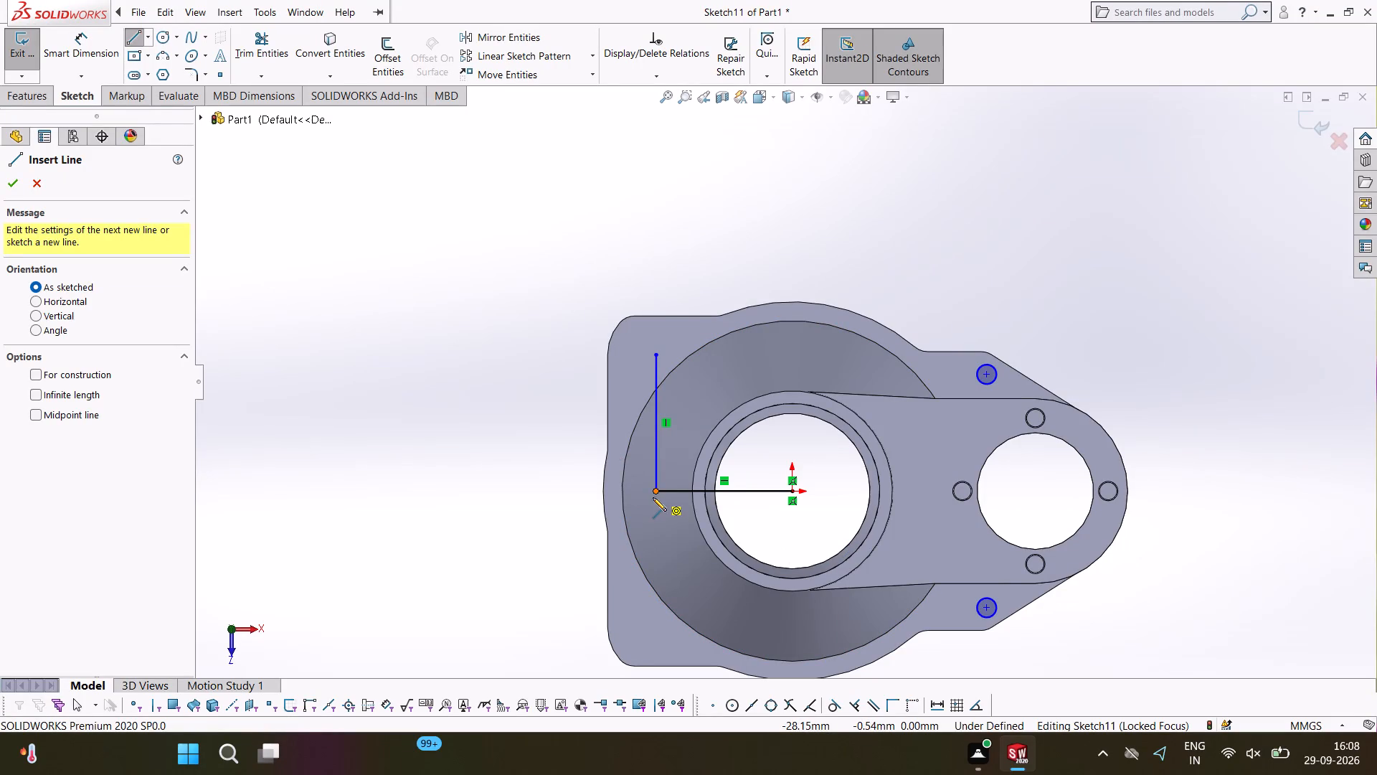
{"action": "left_click", "coordinate": [657, 631]}
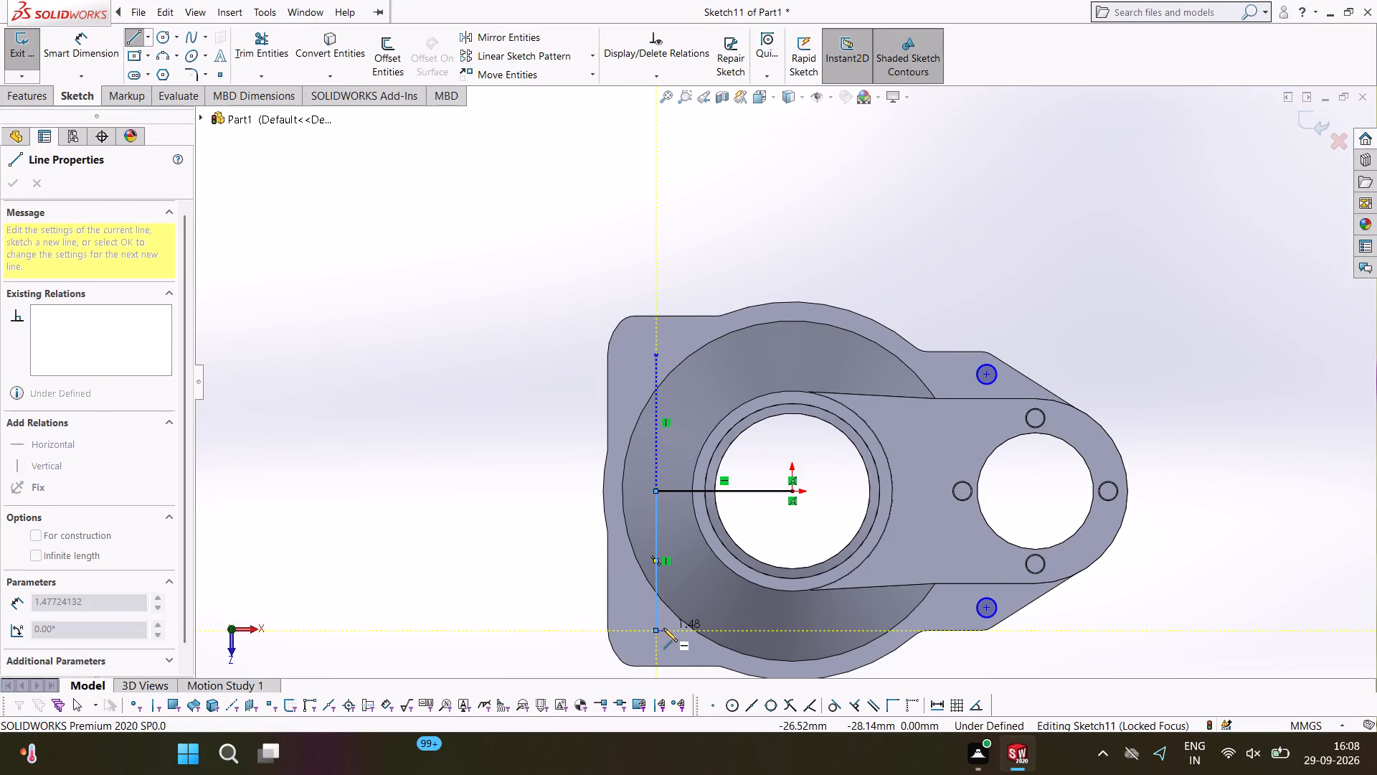
{"action": "right_click", "coordinate": [664, 627]}
{"action": "left_click", "coordinate": [703, 600]}
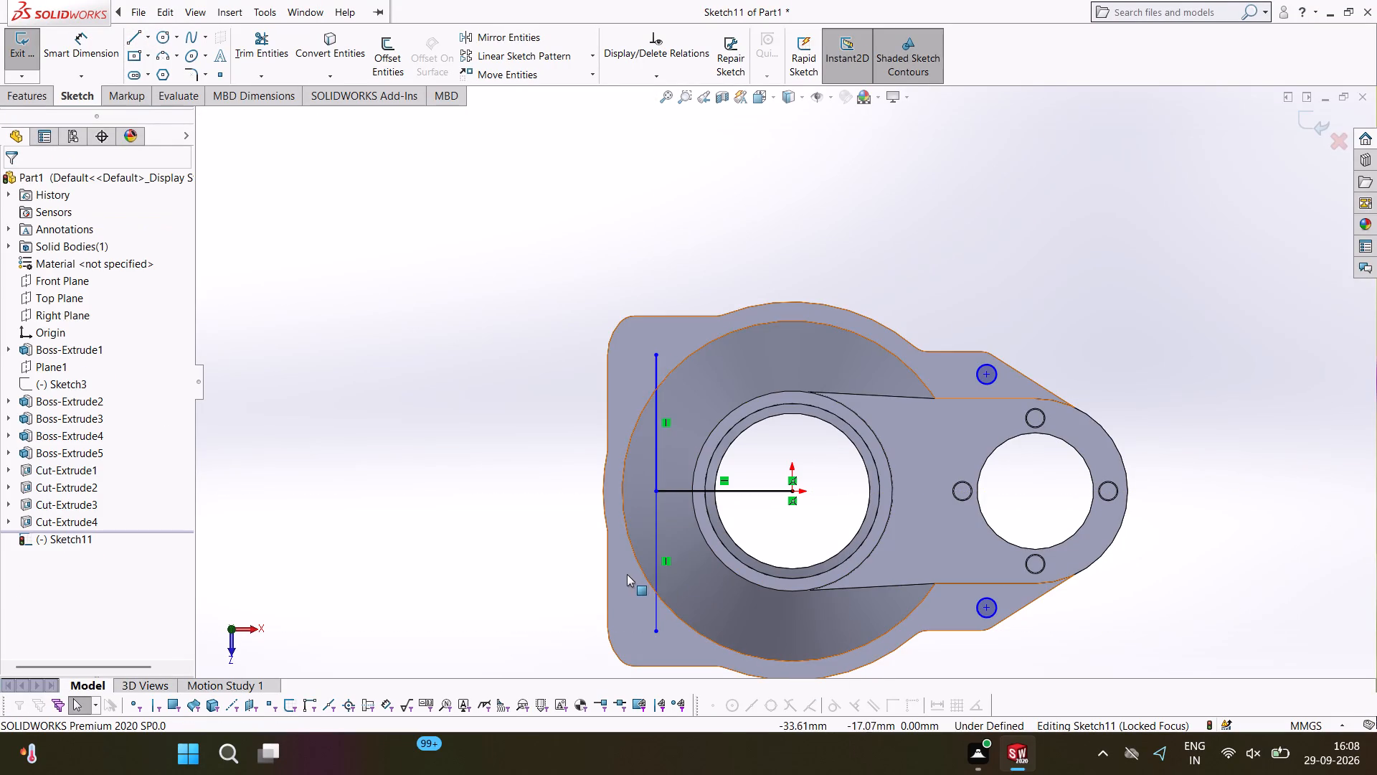
{"action": "left_click", "coordinate": [658, 571]}
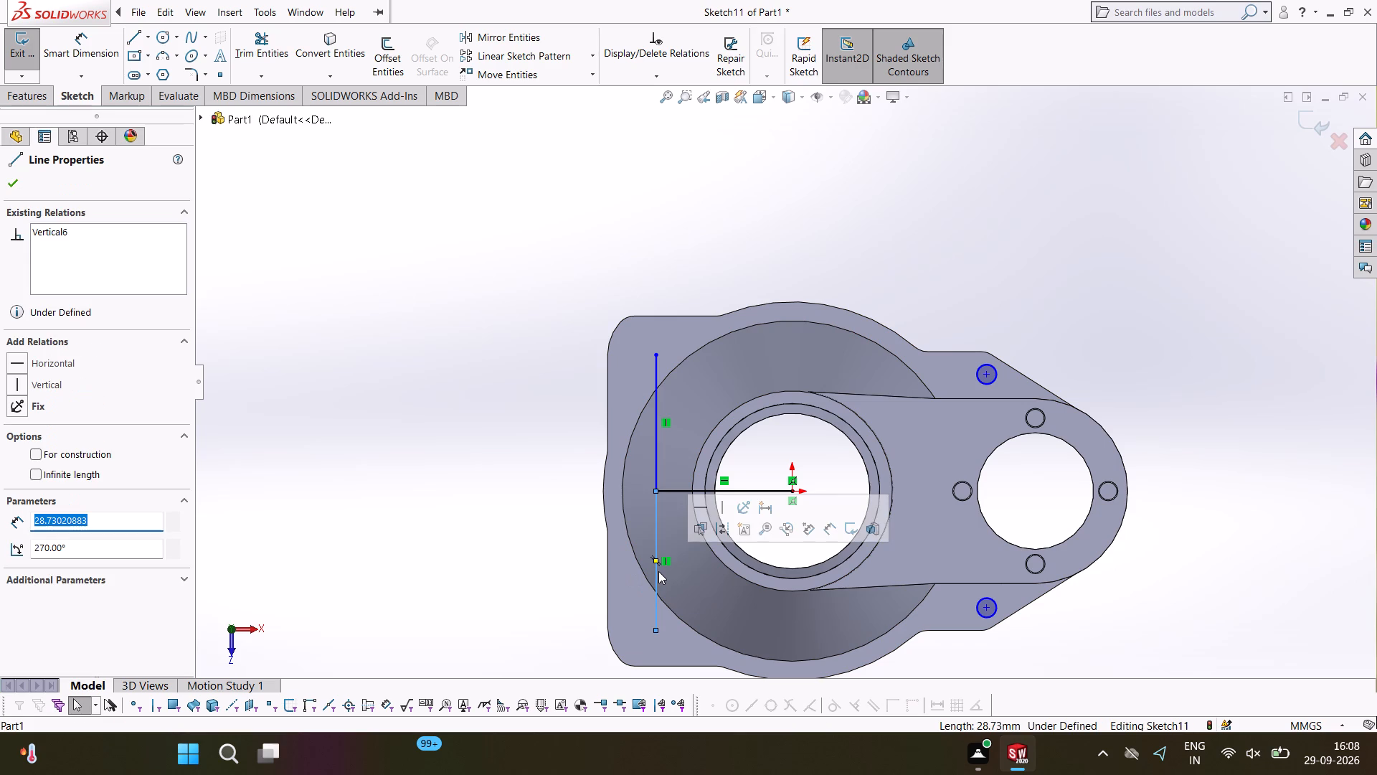
{"action": "type", "text": "28"}
{"action": "key", "text": "Return"}
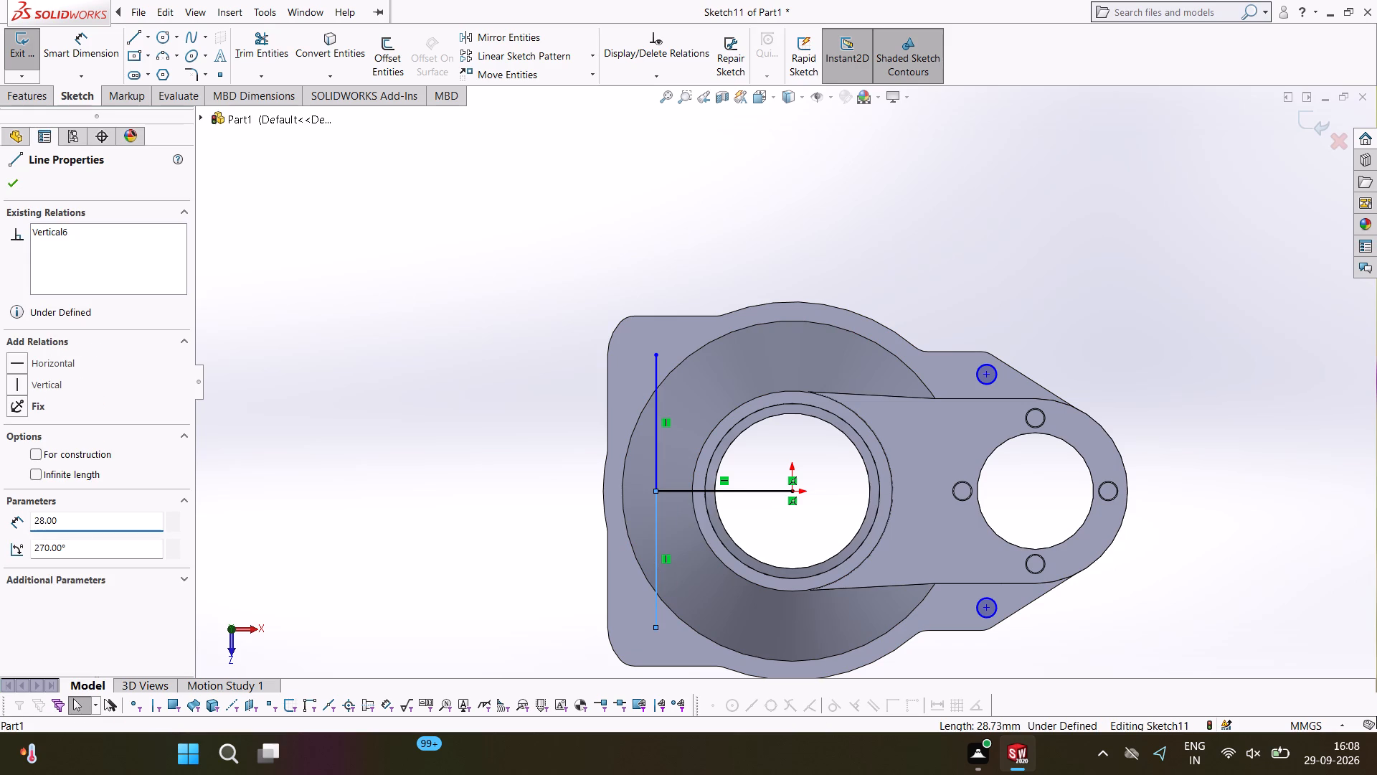
{"action": "right_click", "coordinate": [658, 571]}
{"action": "left_click", "coordinate": [421, 380]}
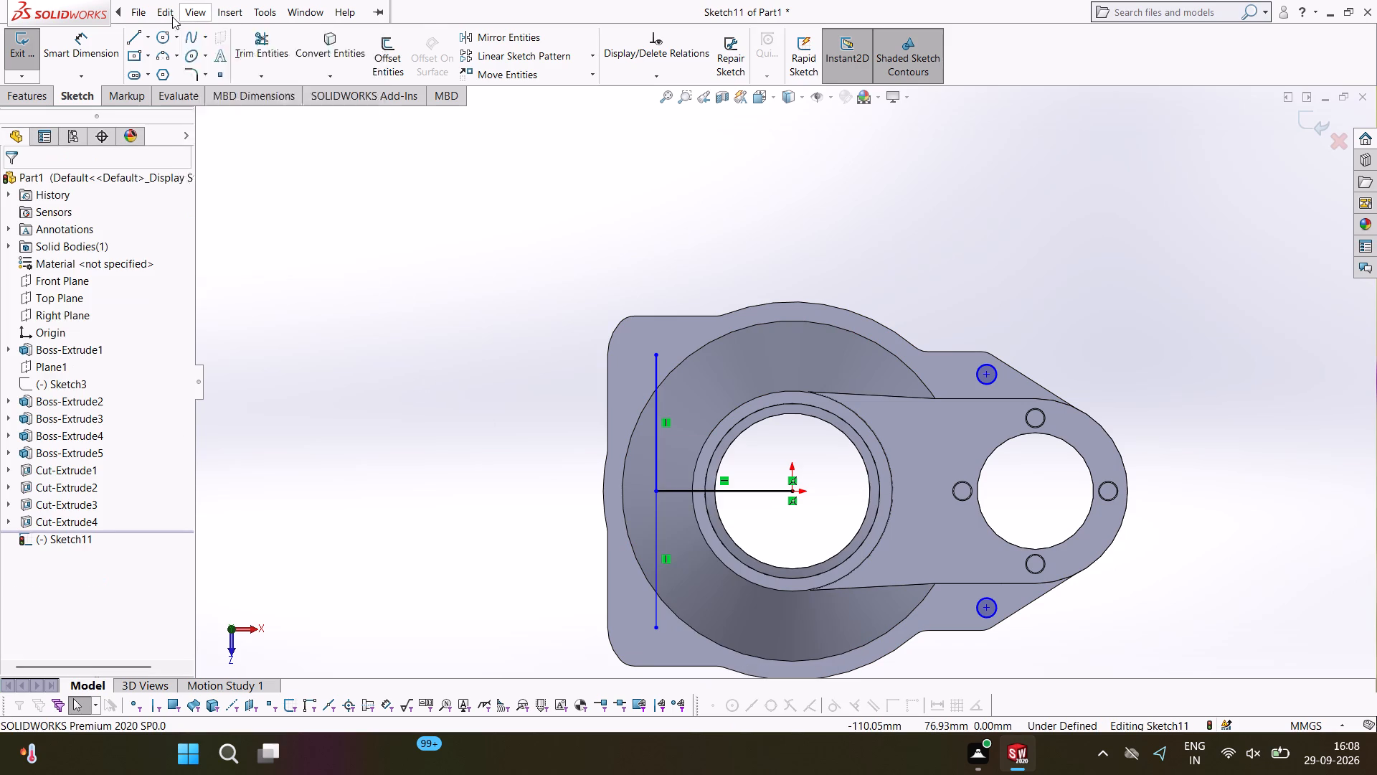
{"action": "left_click", "coordinate": [721, 194]}
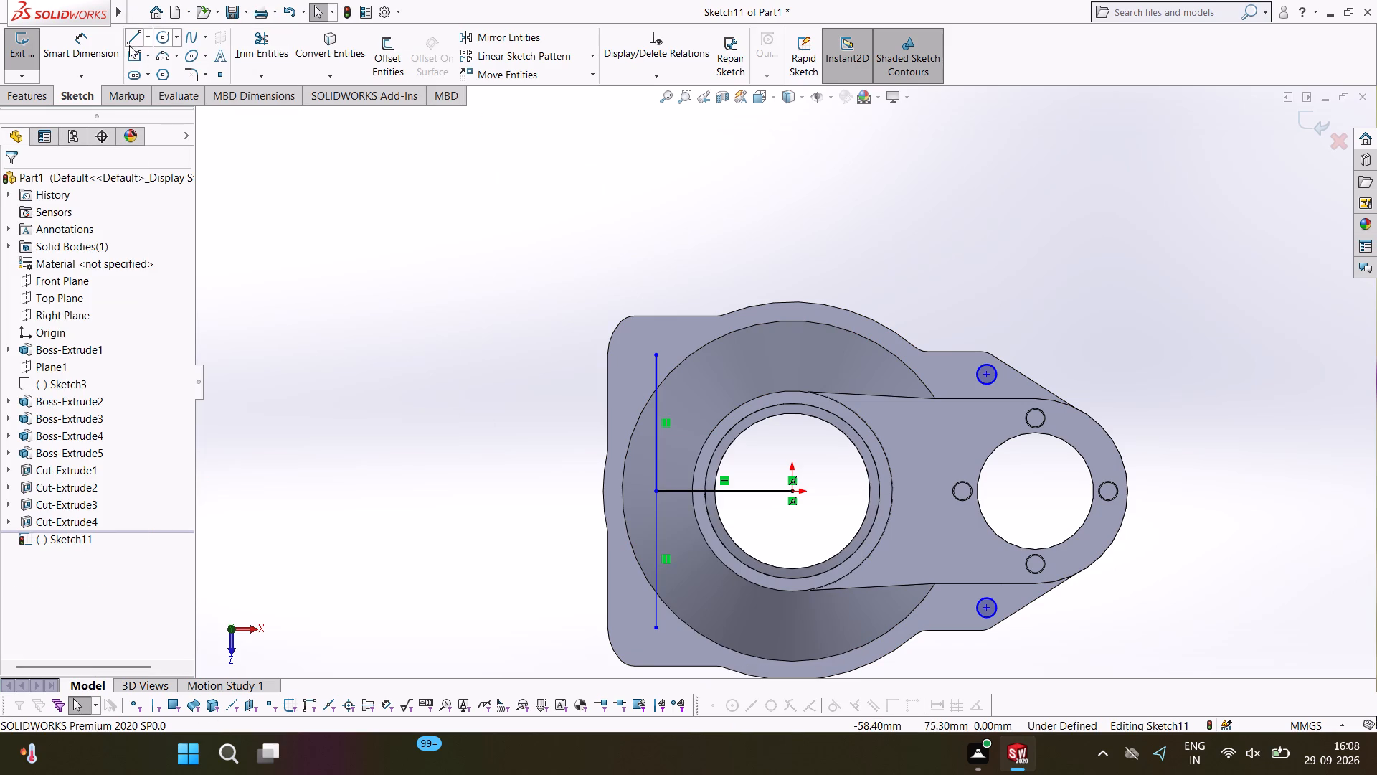
Sketch two circles of 2 mm radius, centred on the upper and lower free ends of the 28 mm vertical lines.
{"action": "left_click", "coordinate": [166, 35]}
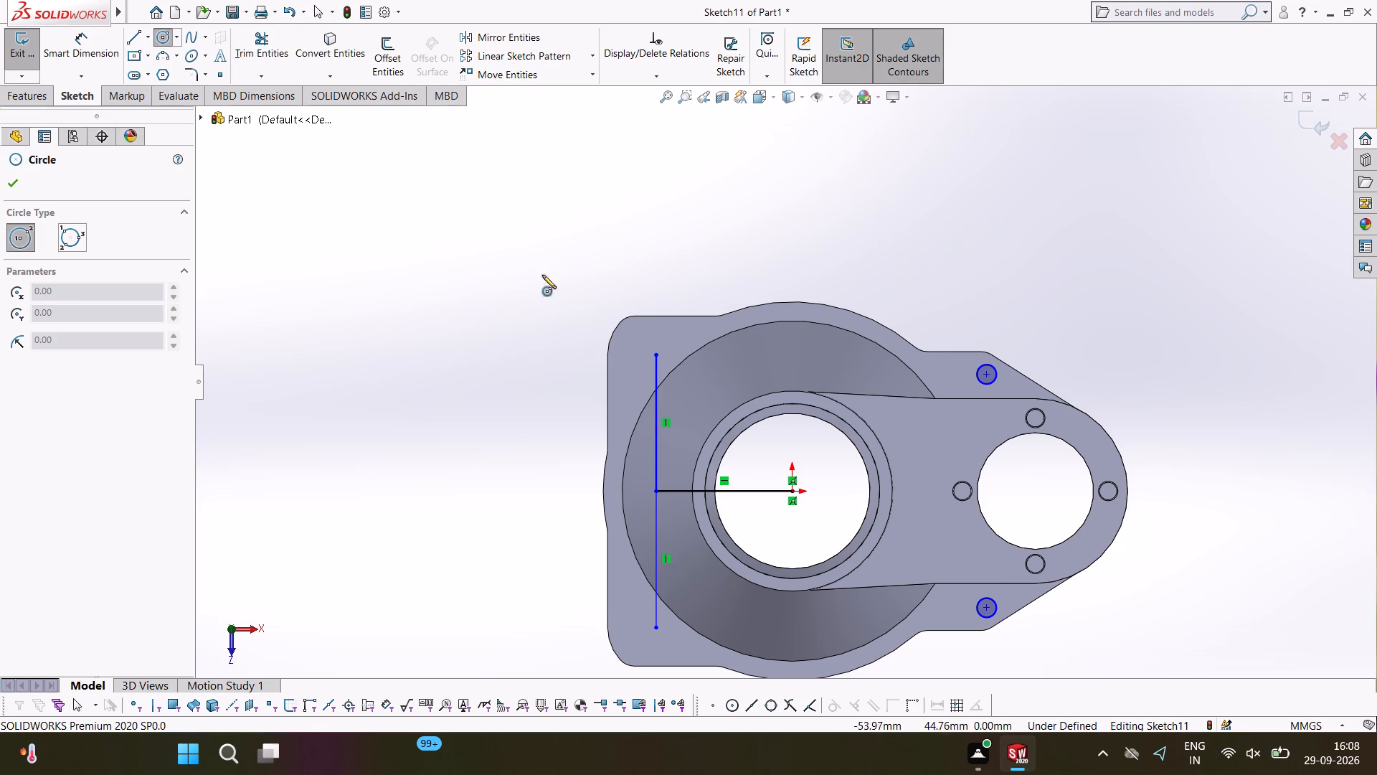
{"action": "left_click", "coordinate": [653, 354]}
{"action": "left_click", "coordinate": [669, 342]}
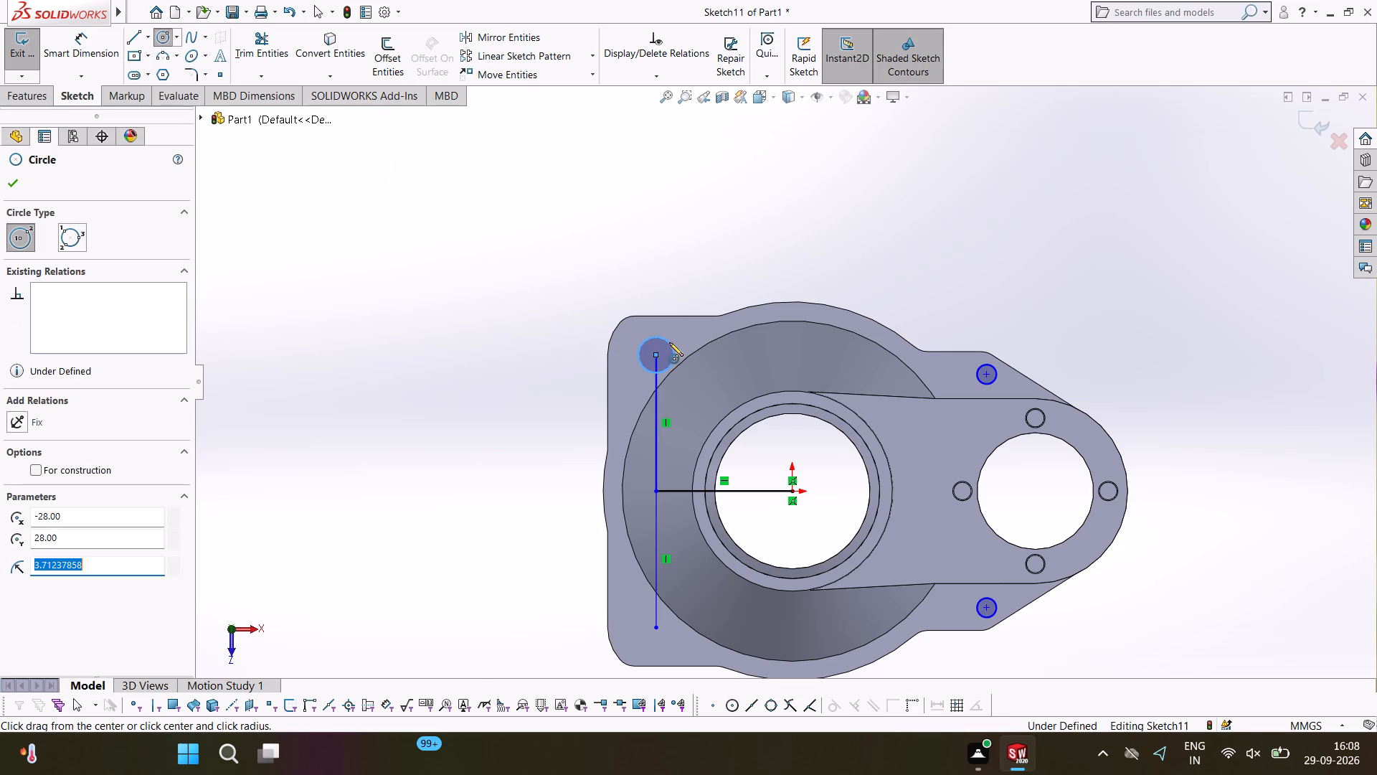
{"action": "key", "text": "2"}
{"action": "key", "text": "Return"}
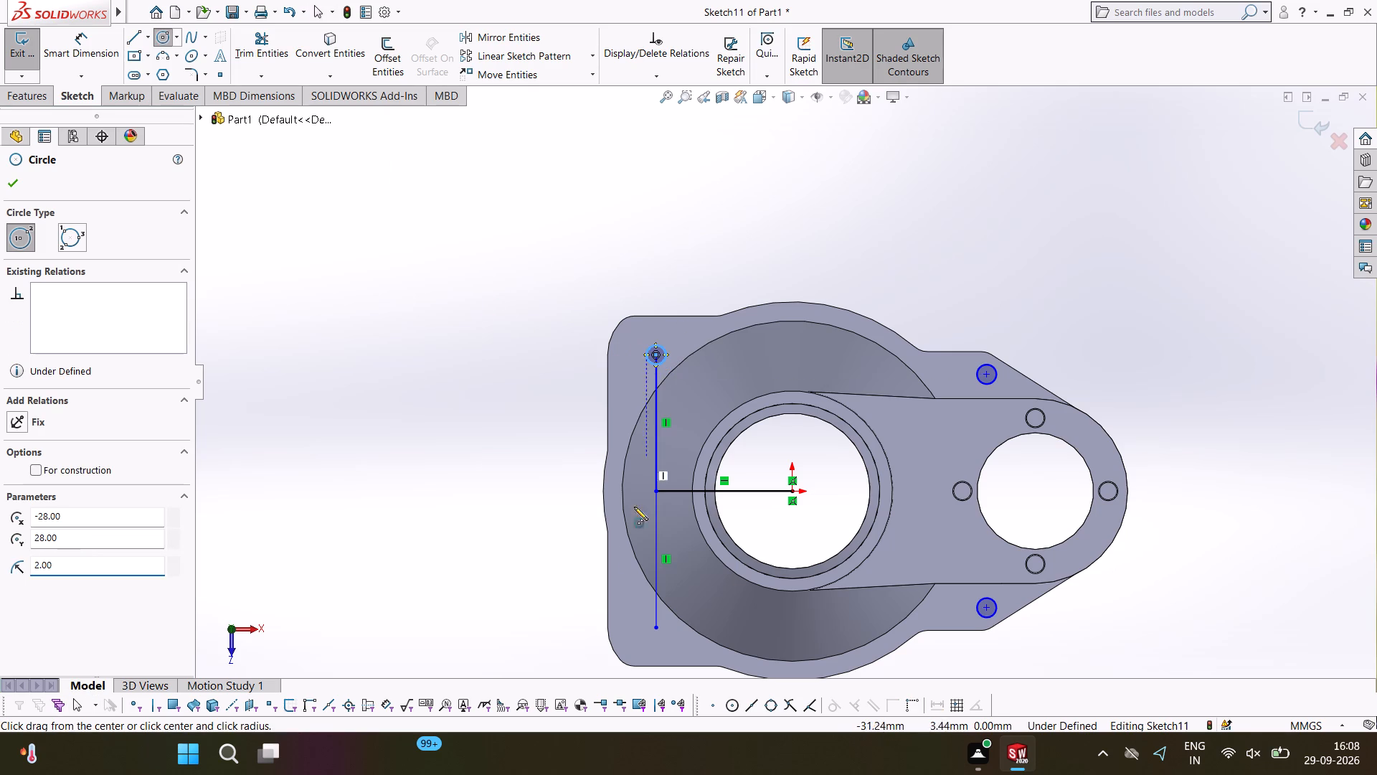
{"action": "left_click", "coordinate": [657, 628]}
{"action": "left_click", "coordinate": [653, 614]}
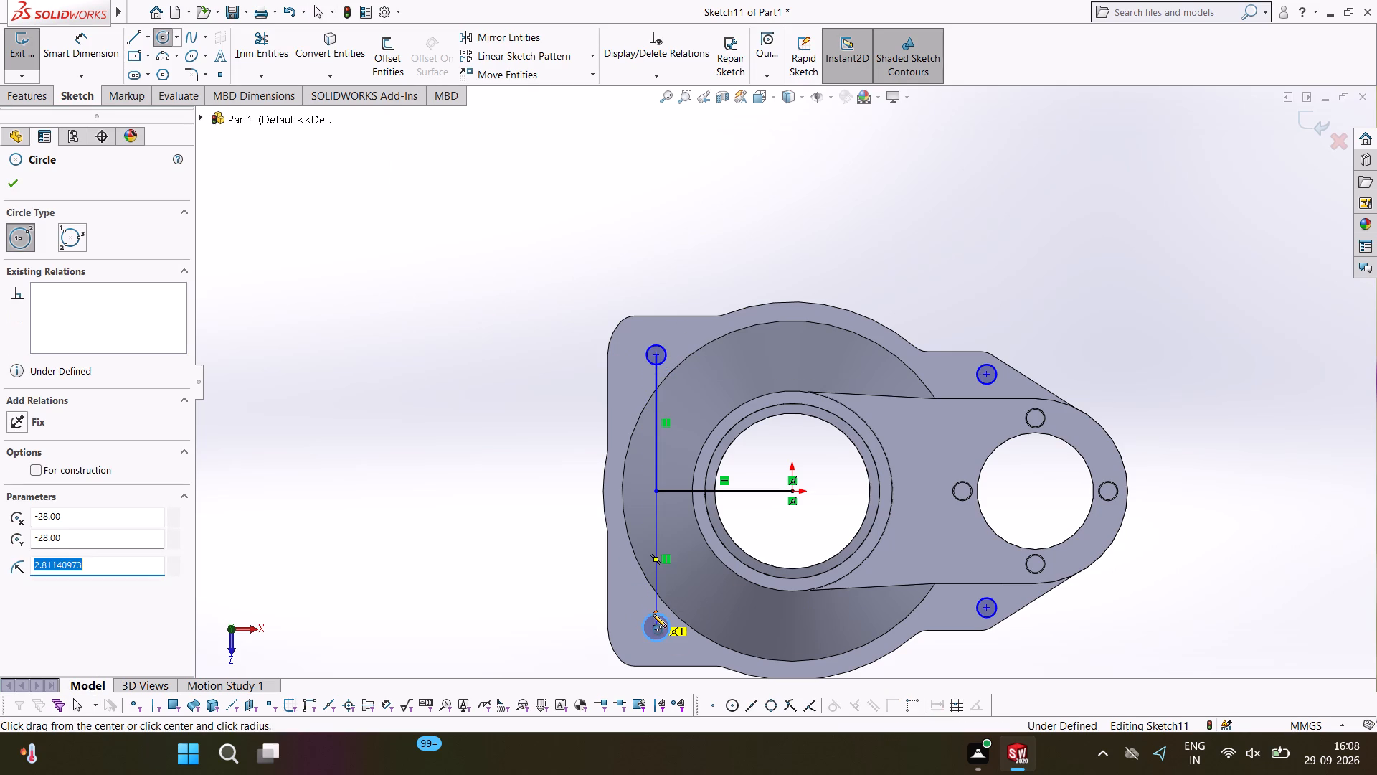
{"action": "key", "text": "2"}
{"action": "key", "text": "Return"}
{"action": "right_click", "coordinate": [648, 623]}
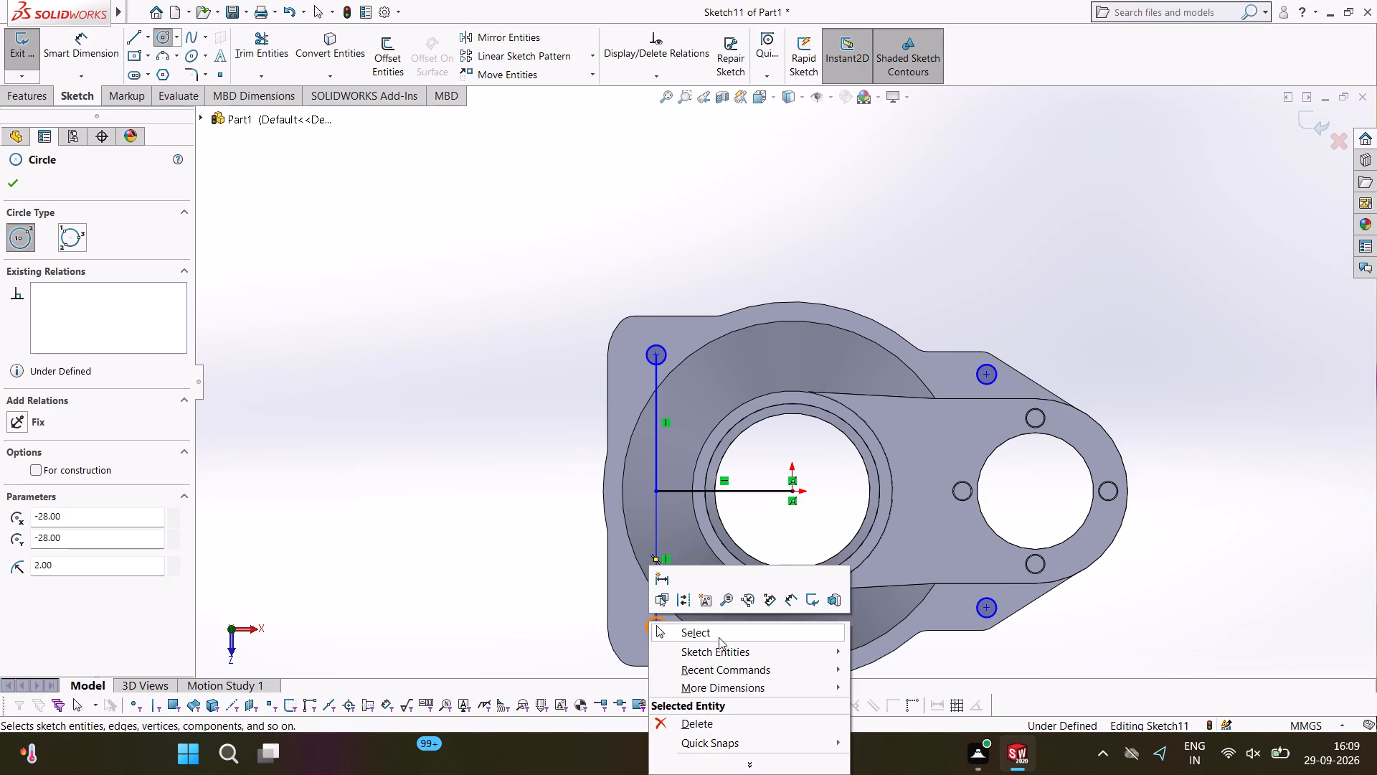
{"action": "left_click", "coordinate": [717, 641]}
Trim away the horizontal and vertical guide lines, including their remnants inside the two new circles.
{"action": "left_click", "coordinate": [232, 49]}
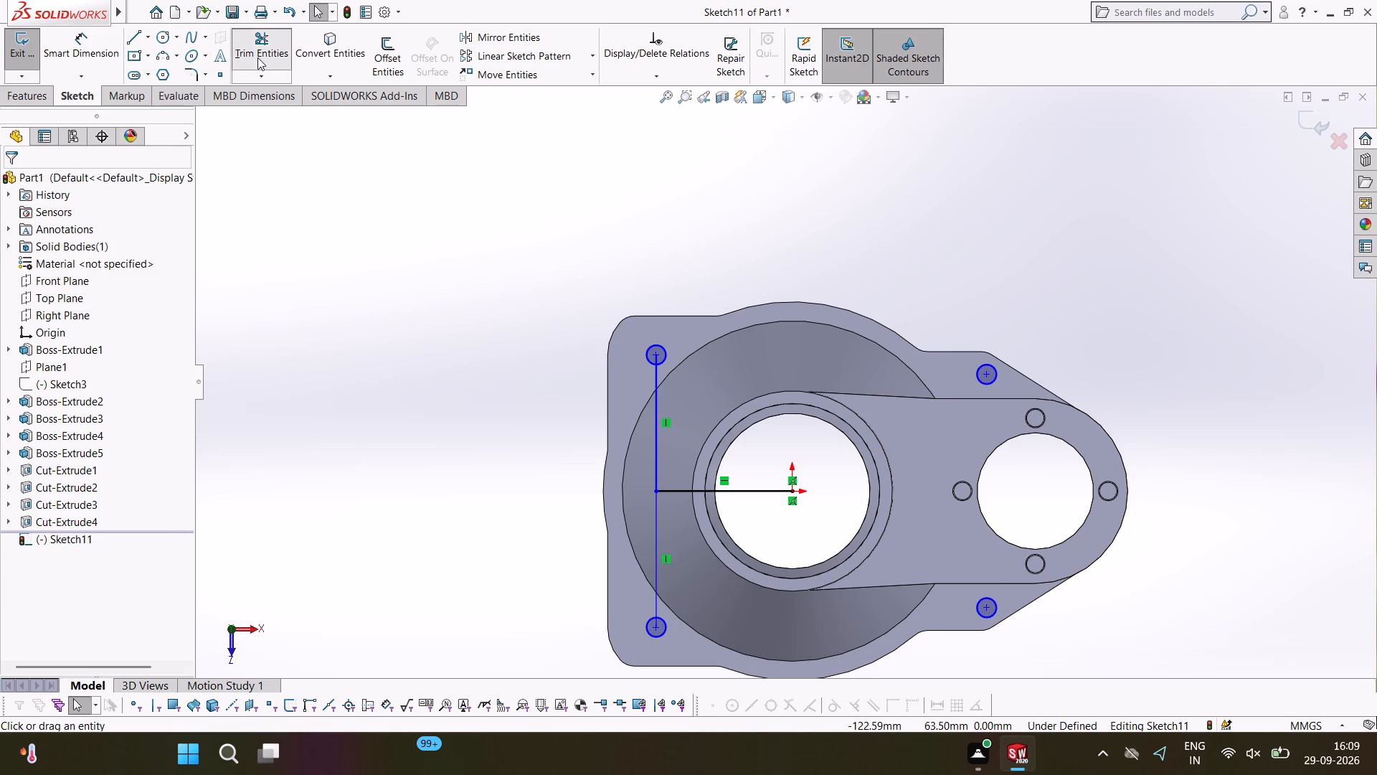
{"action": "left_click", "coordinate": [656, 444]}
{"action": "left_click", "coordinate": [655, 492]}
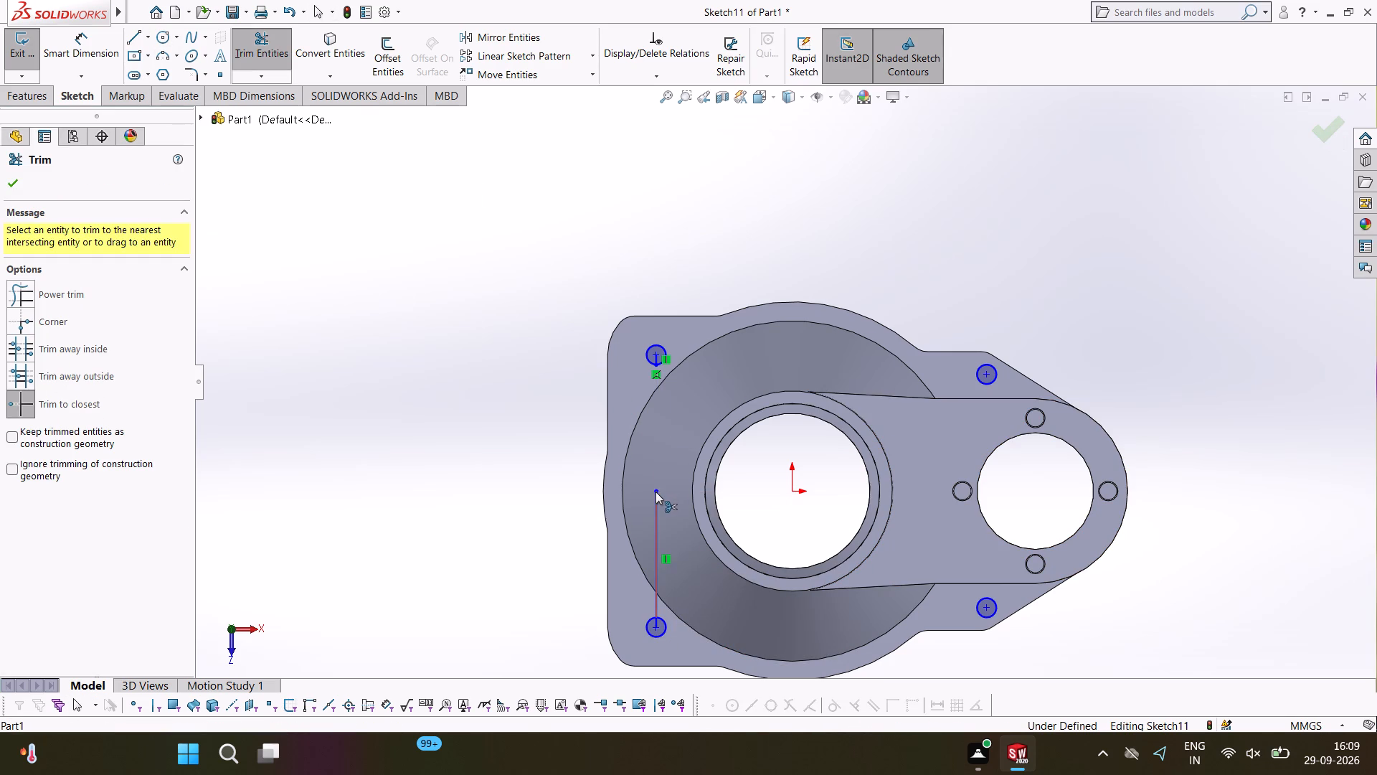
{"action": "left_click", "coordinate": [658, 522]}
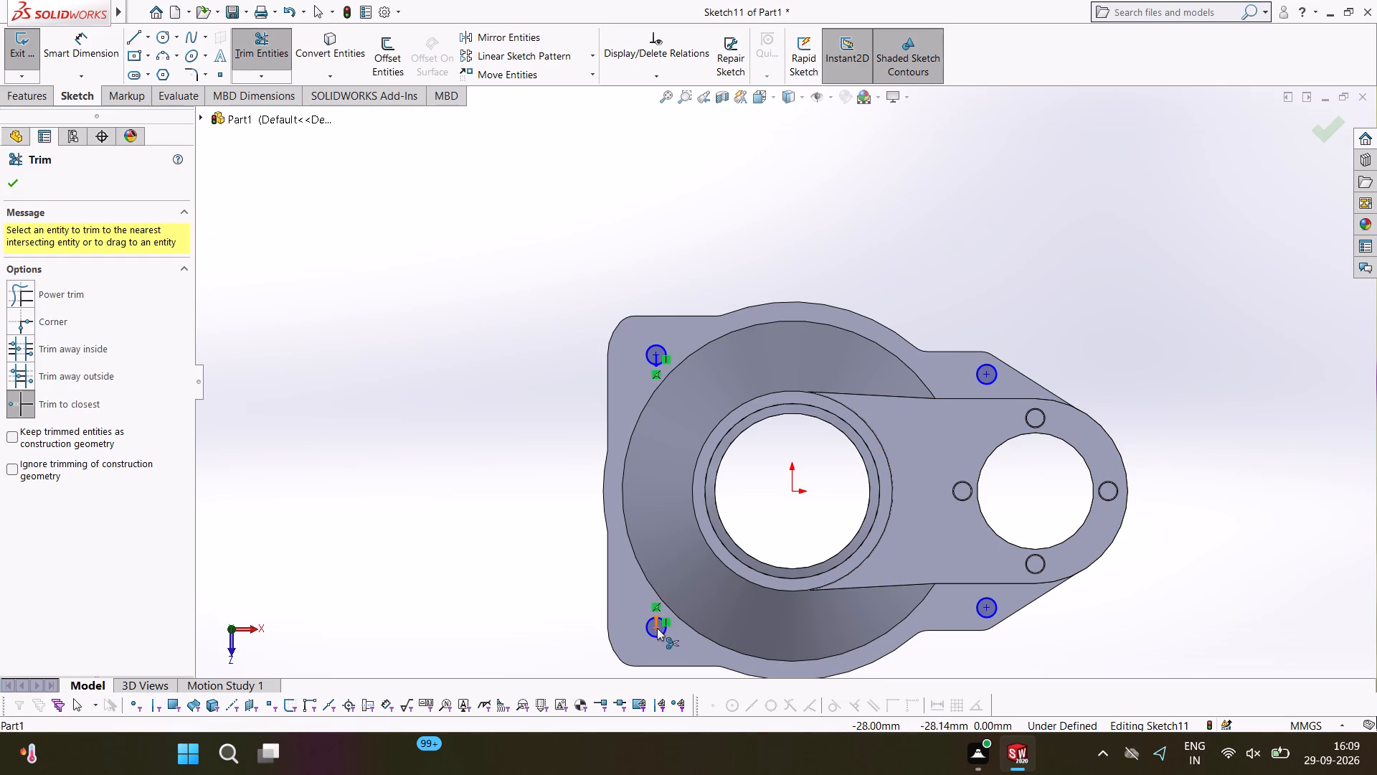
{"action": "left_click", "coordinate": [658, 628]}
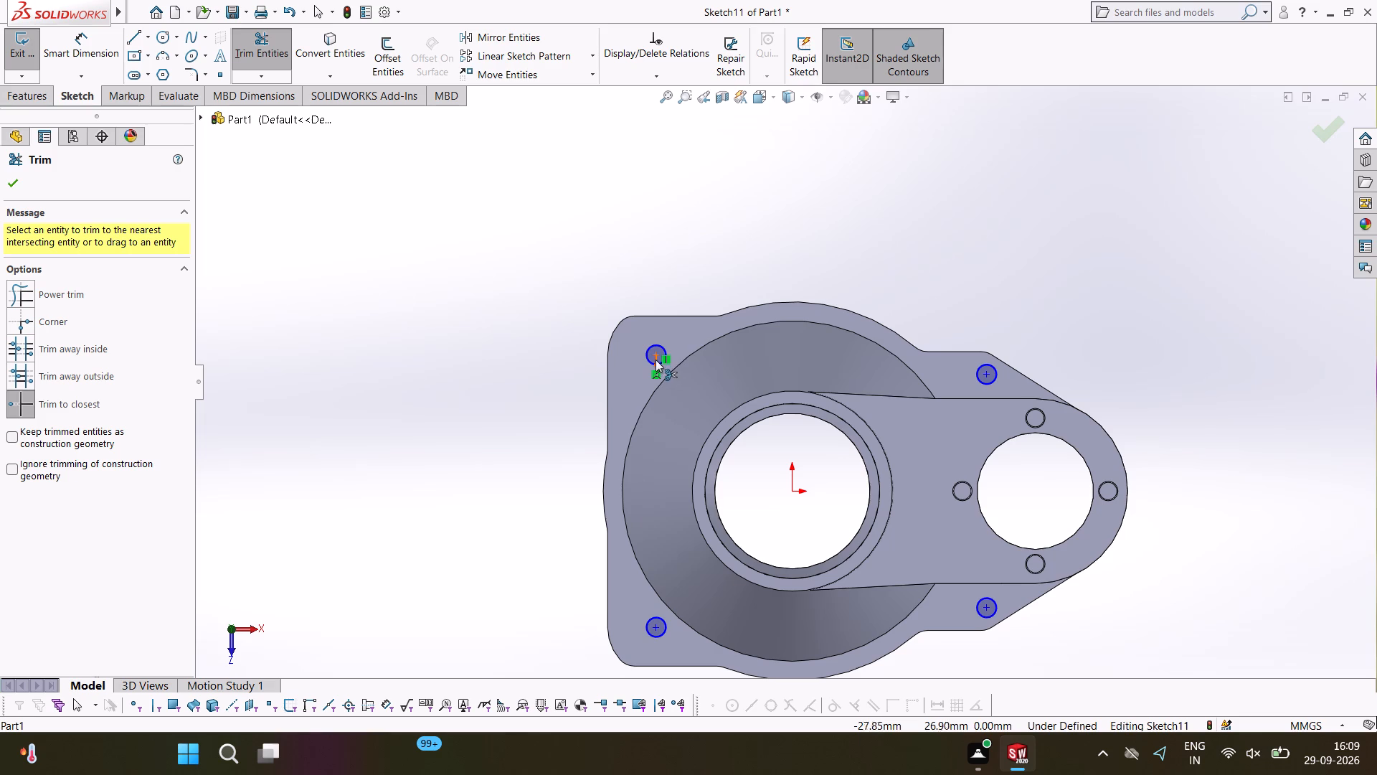
{"action": "left_click", "coordinate": [656, 360]}
{"action": "left_click", "coordinate": [13, 184]}
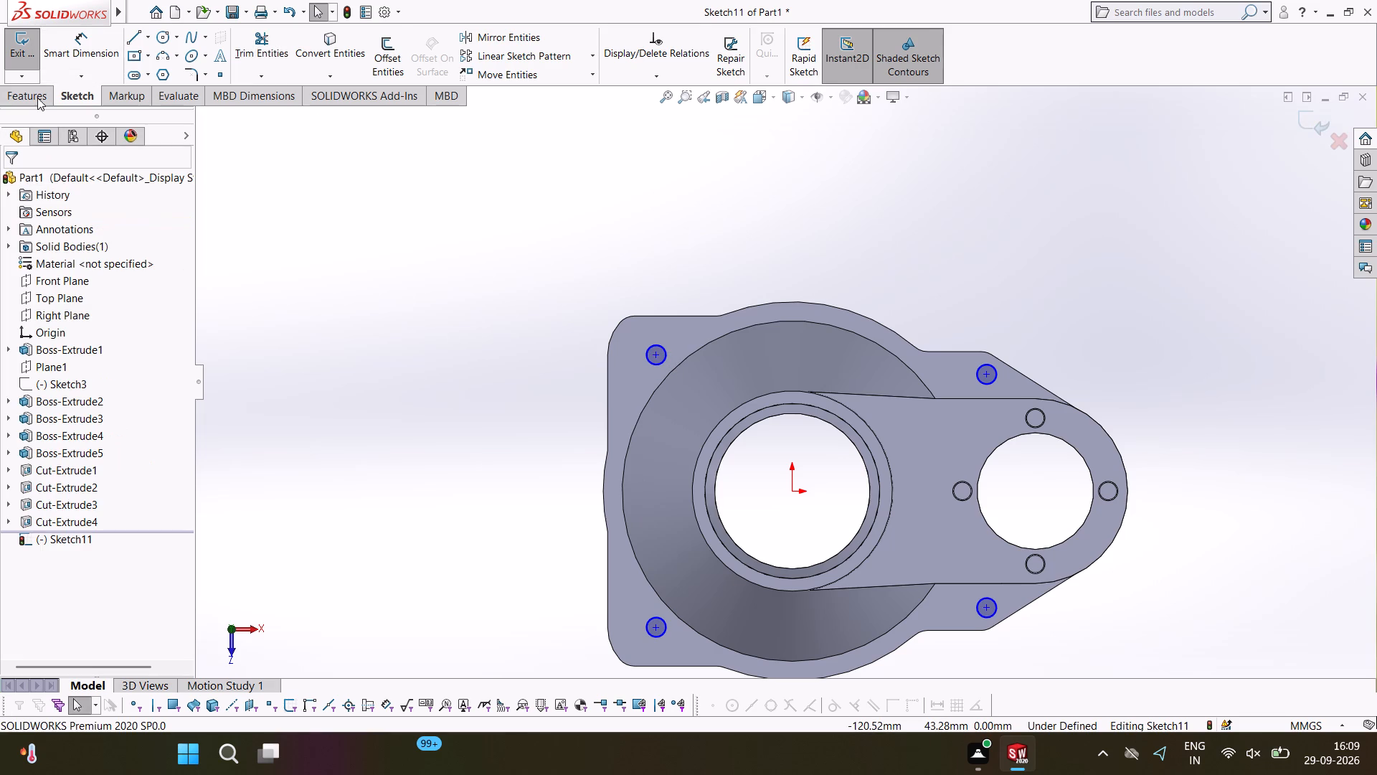
Cut-extrude the four 2 mm radius circles through the base flange with a blind depth of 177 mm.
{"action": "left_click", "coordinate": [37, 99]}
{"action": "left_click", "coordinate": [261, 62]}
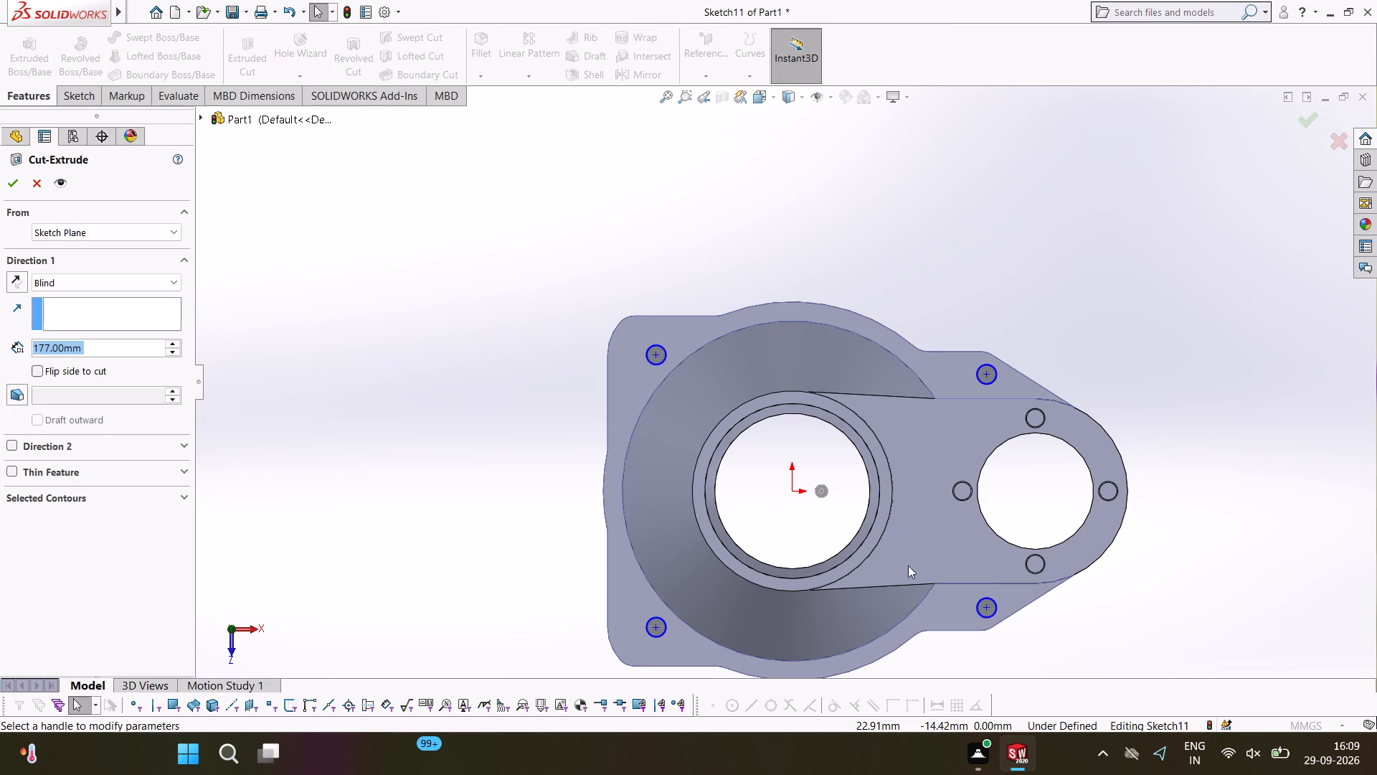
{"action": "middle_click_drag", "start_coordinate": [1123, 637], "coordinate": [1190, 509]}
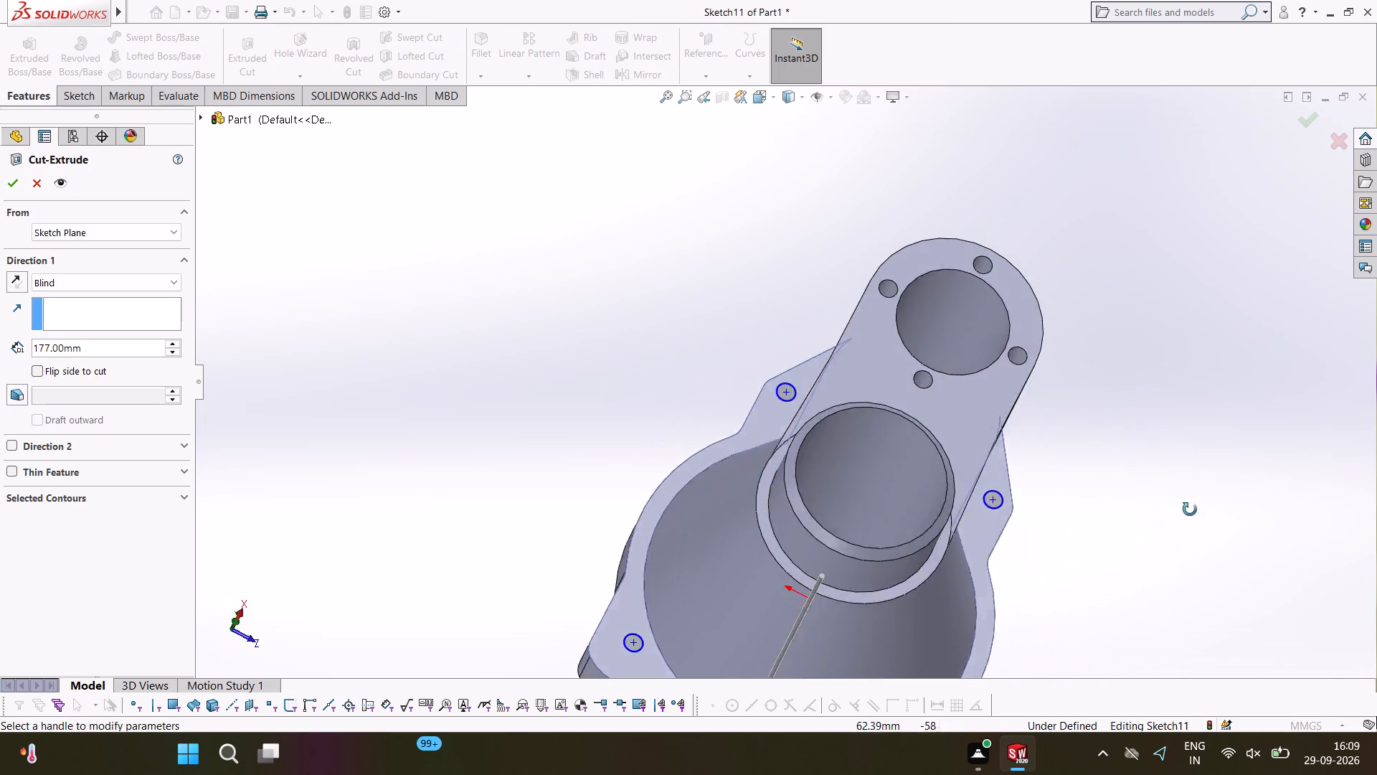
{"action": "middle_click_drag", "start_coordinate": [1190, 509], "coordinate": [1142, 604]}
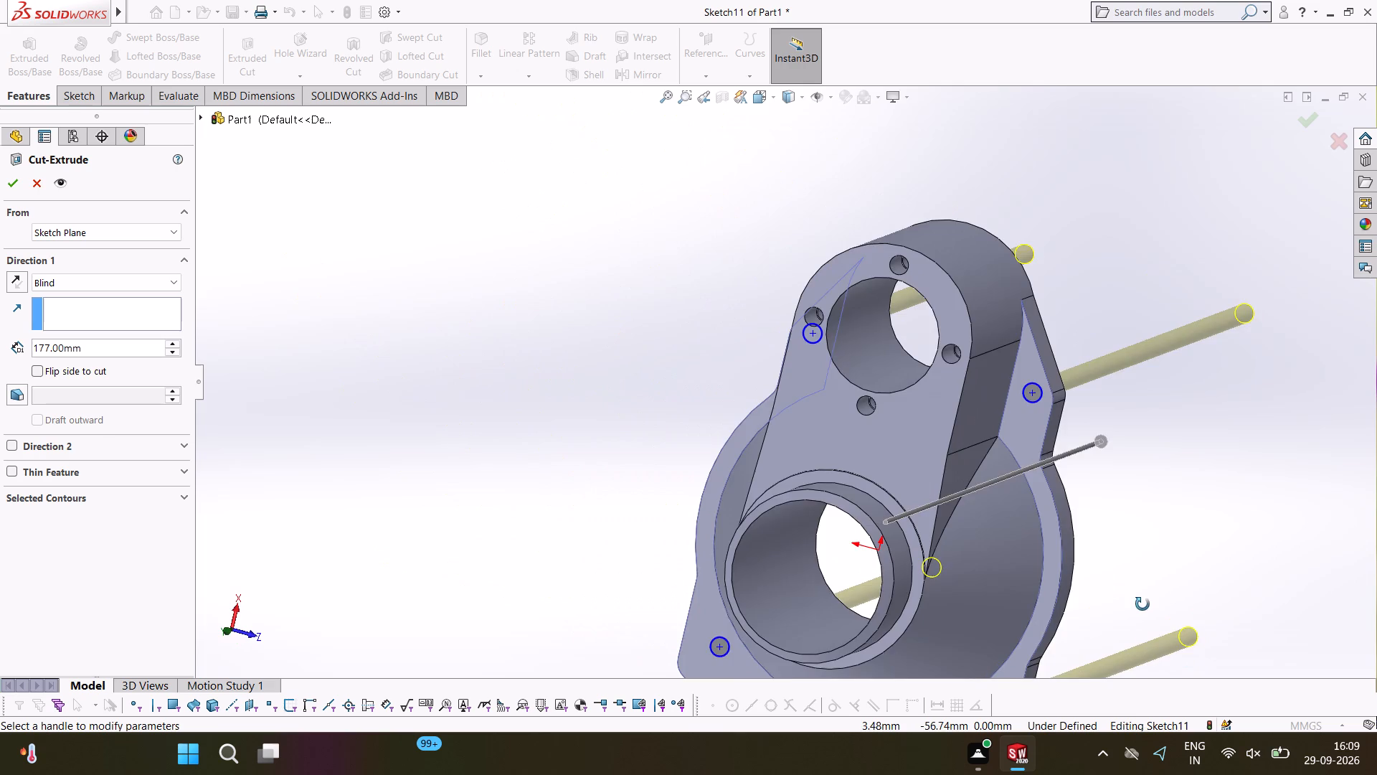
{"action": "middle_click_drag", "start_coordinate": [1142, 604], "coordinate": [1144, 692]}
{"action": "left_click", "coordinate": [10, 184]}
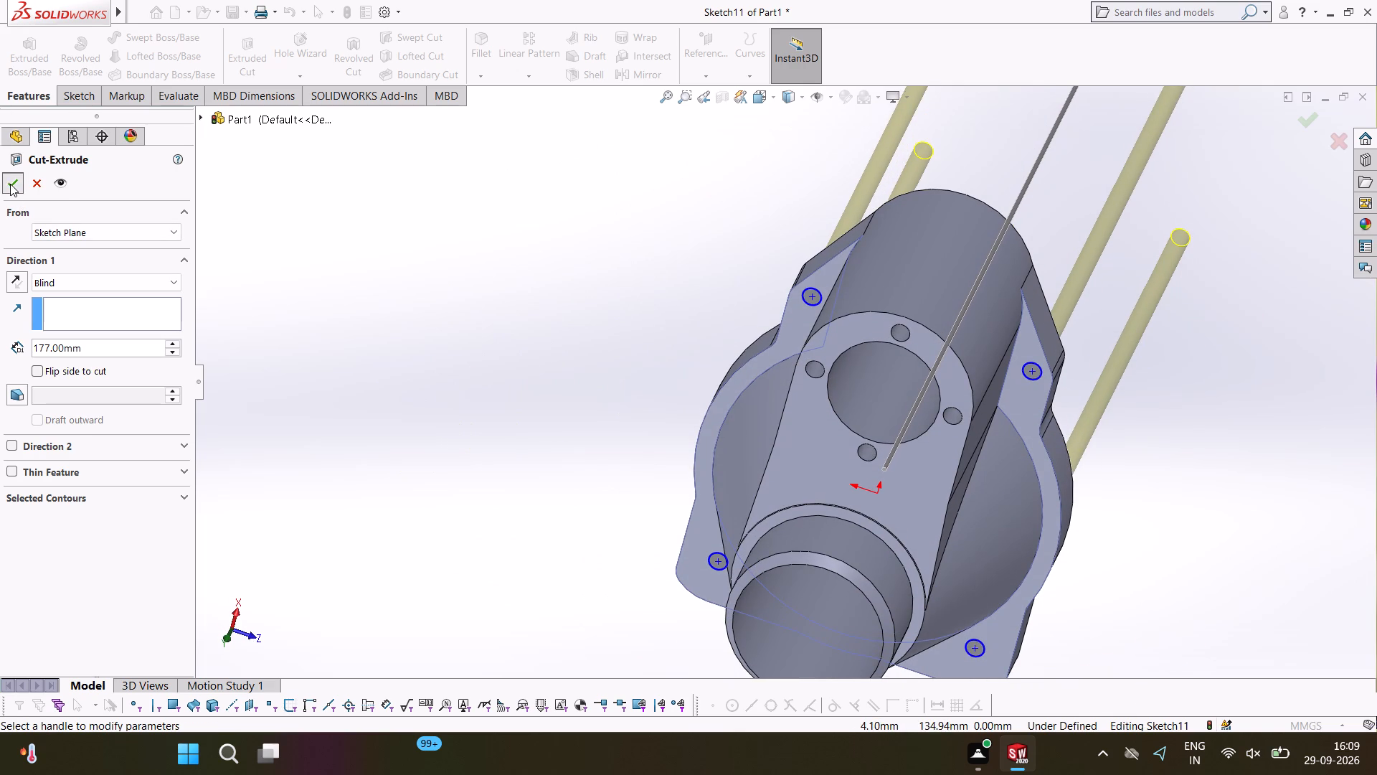
{"action": "left_click", "coordinate": [418, 215]}
Examine the part from above, in isometric view and from the underside to check the flange mounting holes.
{"action": "middle_click_drag", "start_coordinate": [549, 198], "coordinate": [578, 75]}
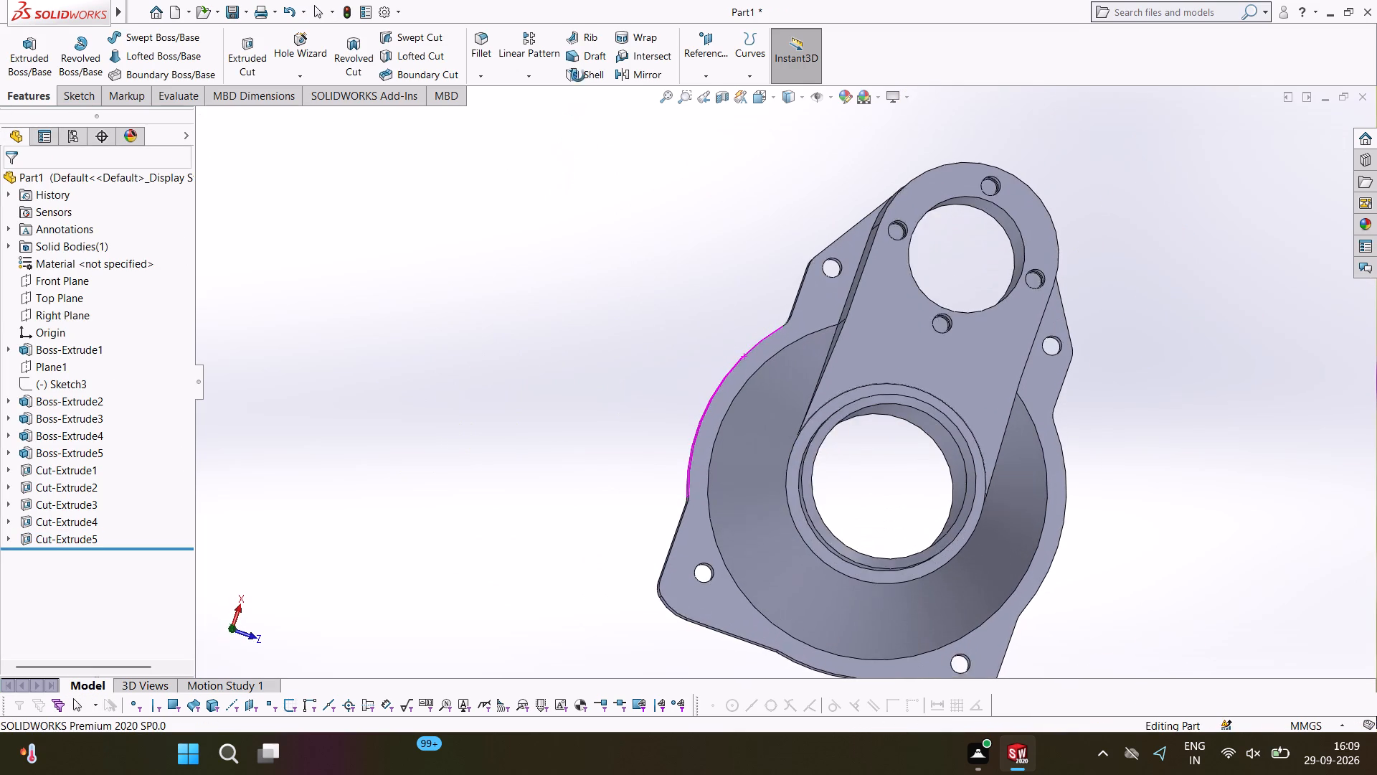
{"action": "middle_click_drag", "start_coordinate": [578, 75], "coordinate": [579, 67]}
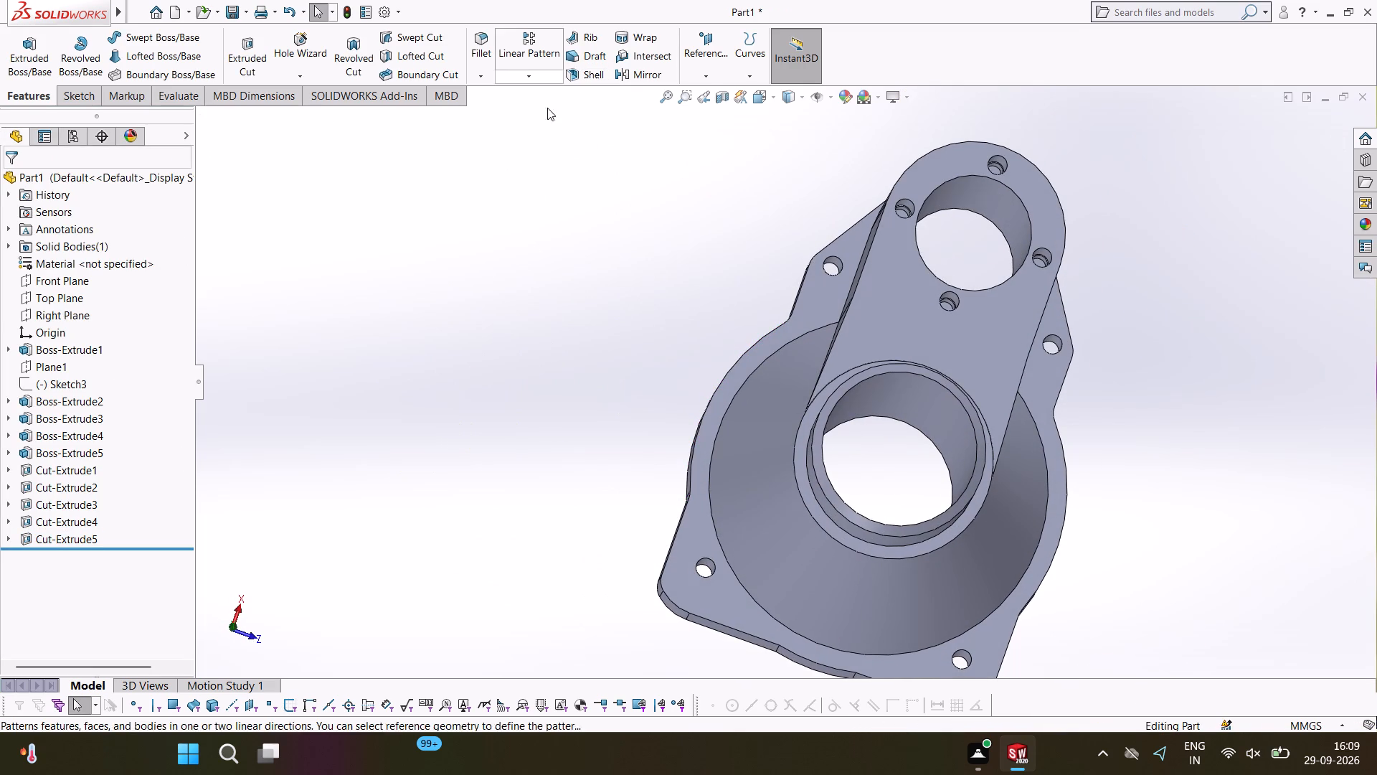
{"action": "key", "text": "ctrl+7"}
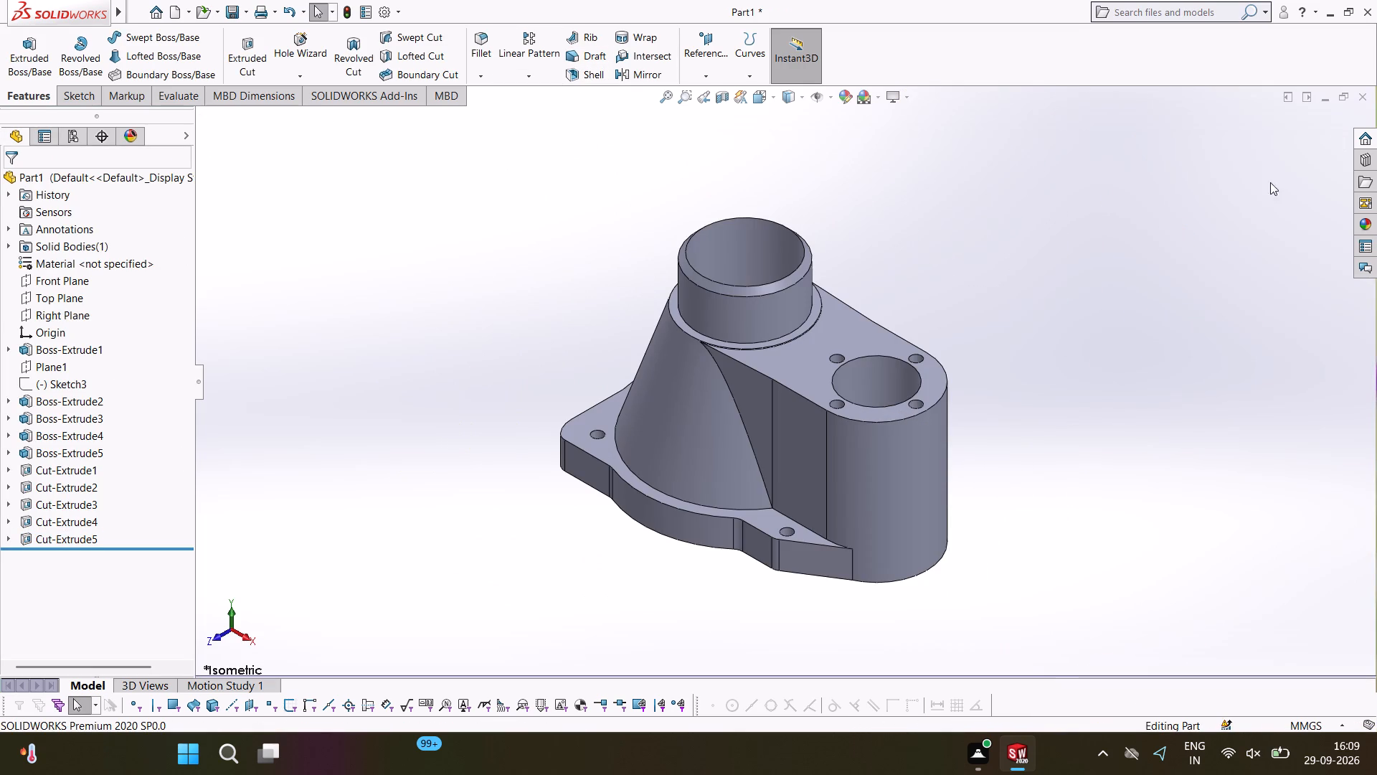
{"action": "middle_click_drag", "start_coordinate": [1075, 470], "coordinate": [1127, 459]}
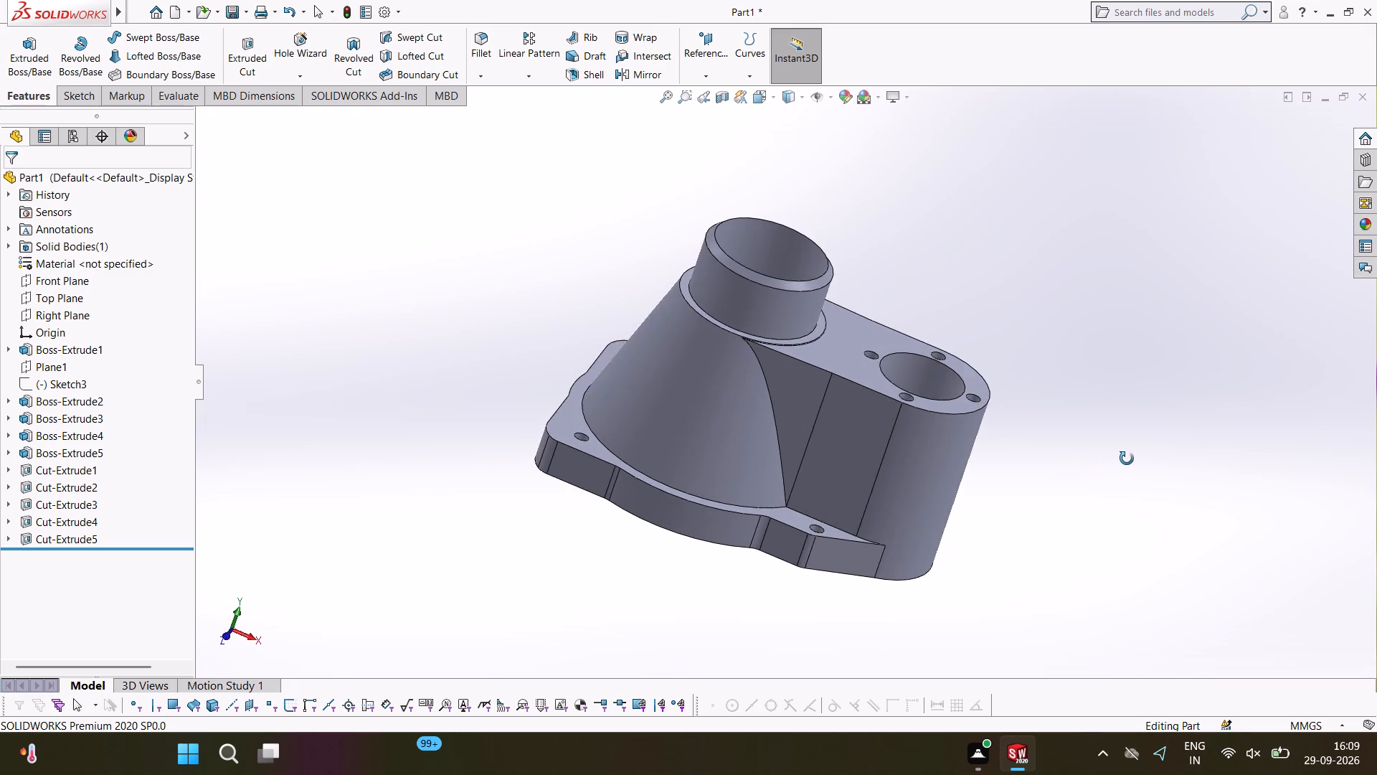
{"action": "middle_click_drag", "start_coordinate": [1127, 459], "coordinate": [1152, 600]}
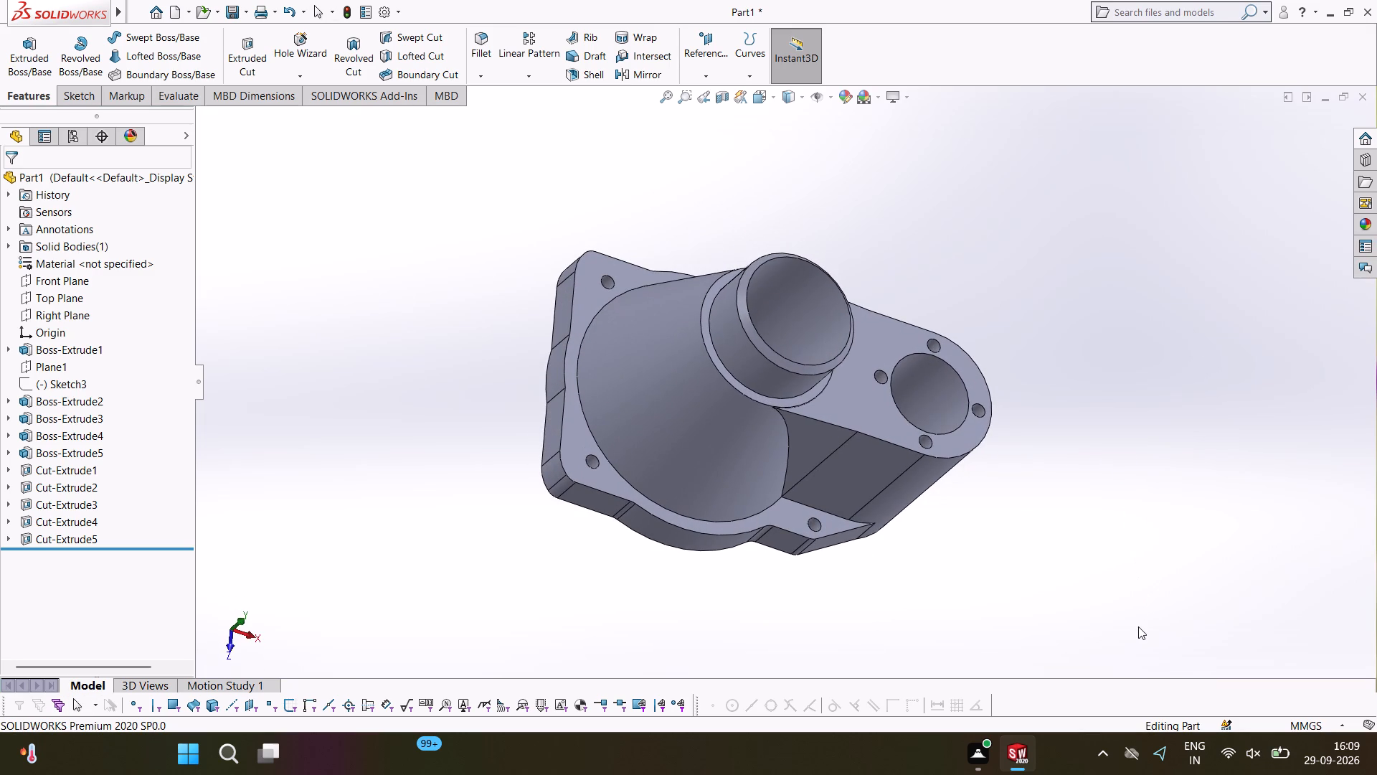
{"action": "middle_click_drag", "start_coordinate": [1117, 618], "coordinate": [1252, 321]}
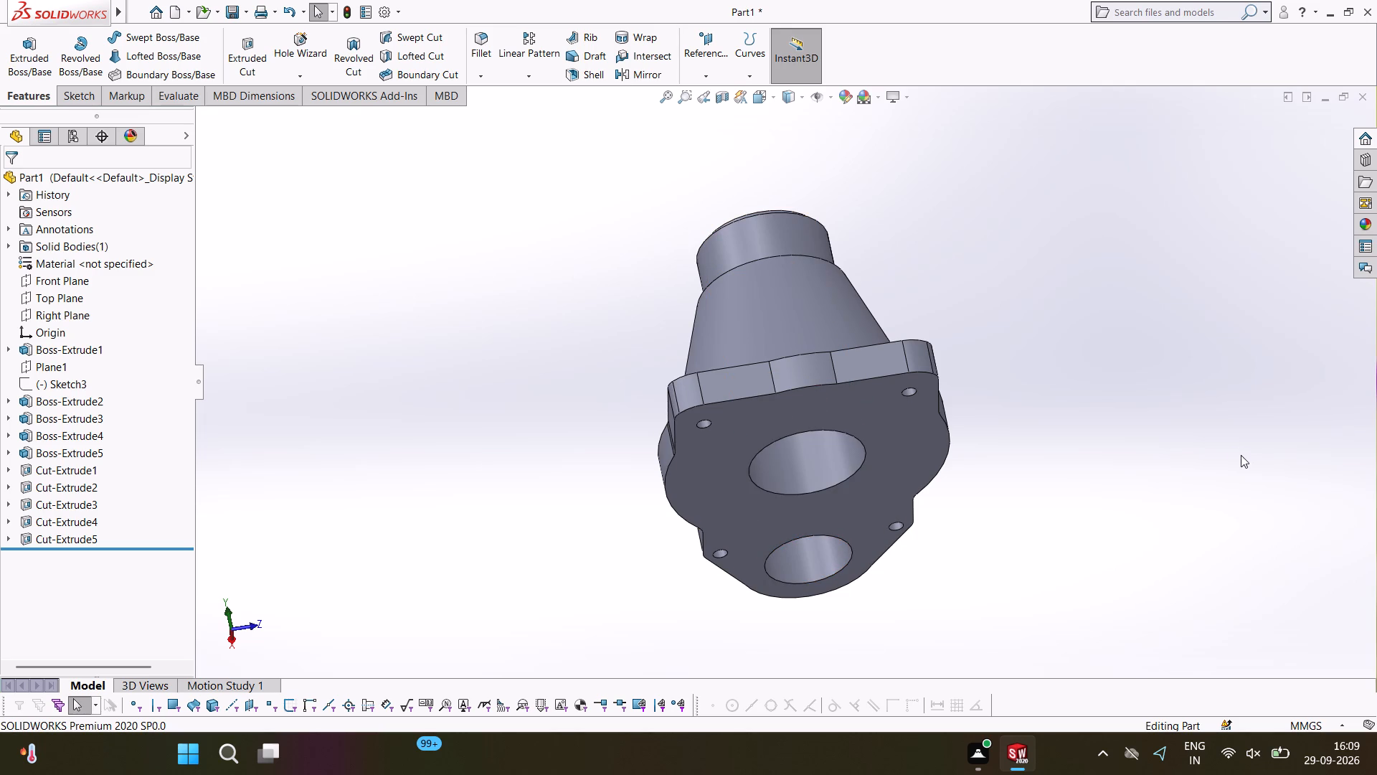
{"action": "middle_click_drag", "start_coordinate": [1241, 455], "coordinate": [1110, 691]}
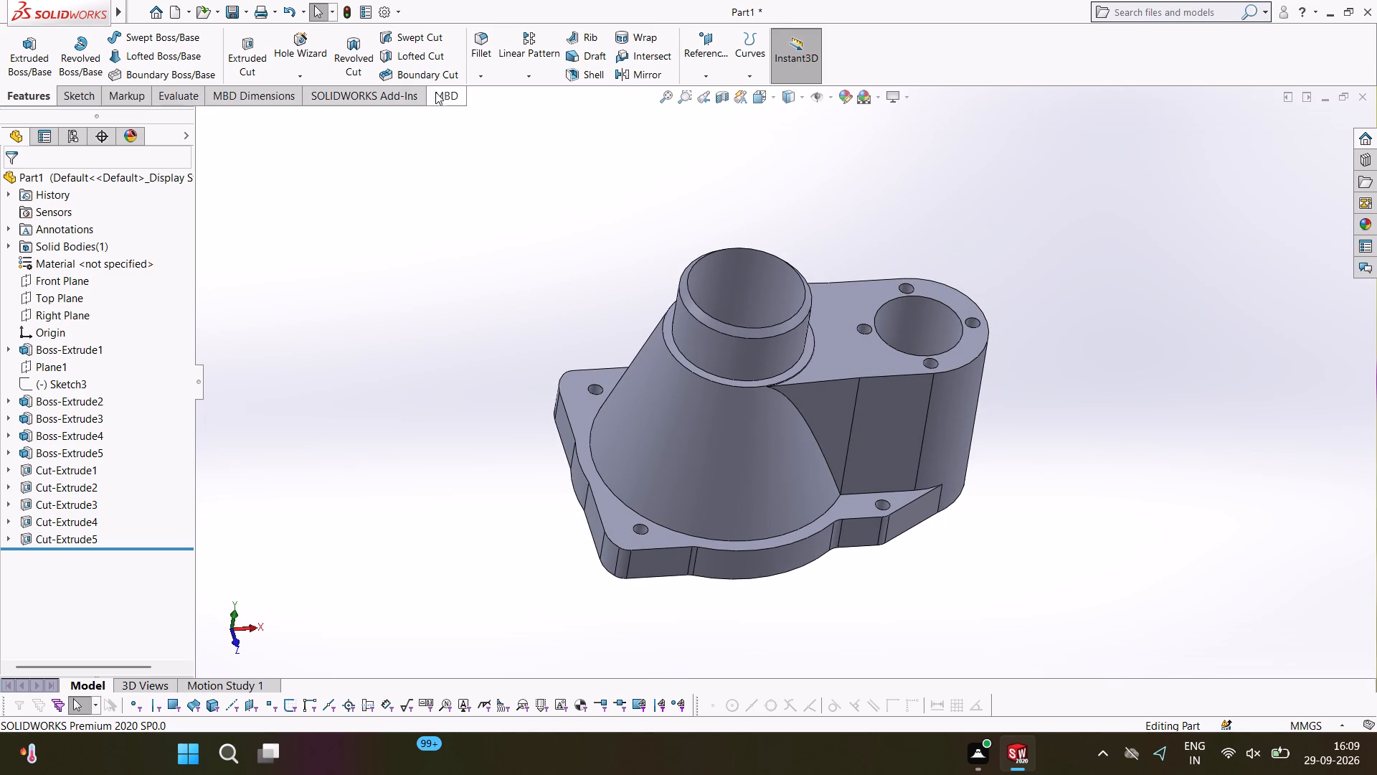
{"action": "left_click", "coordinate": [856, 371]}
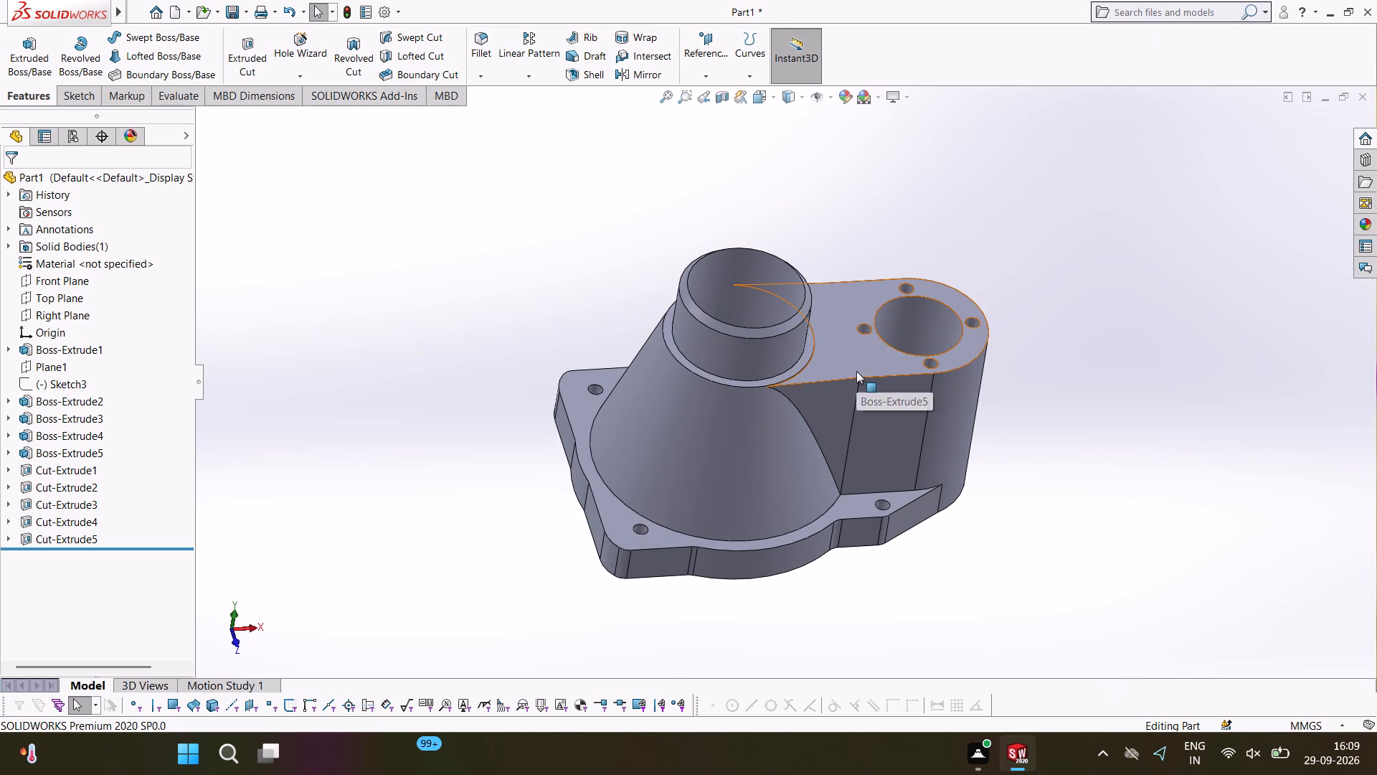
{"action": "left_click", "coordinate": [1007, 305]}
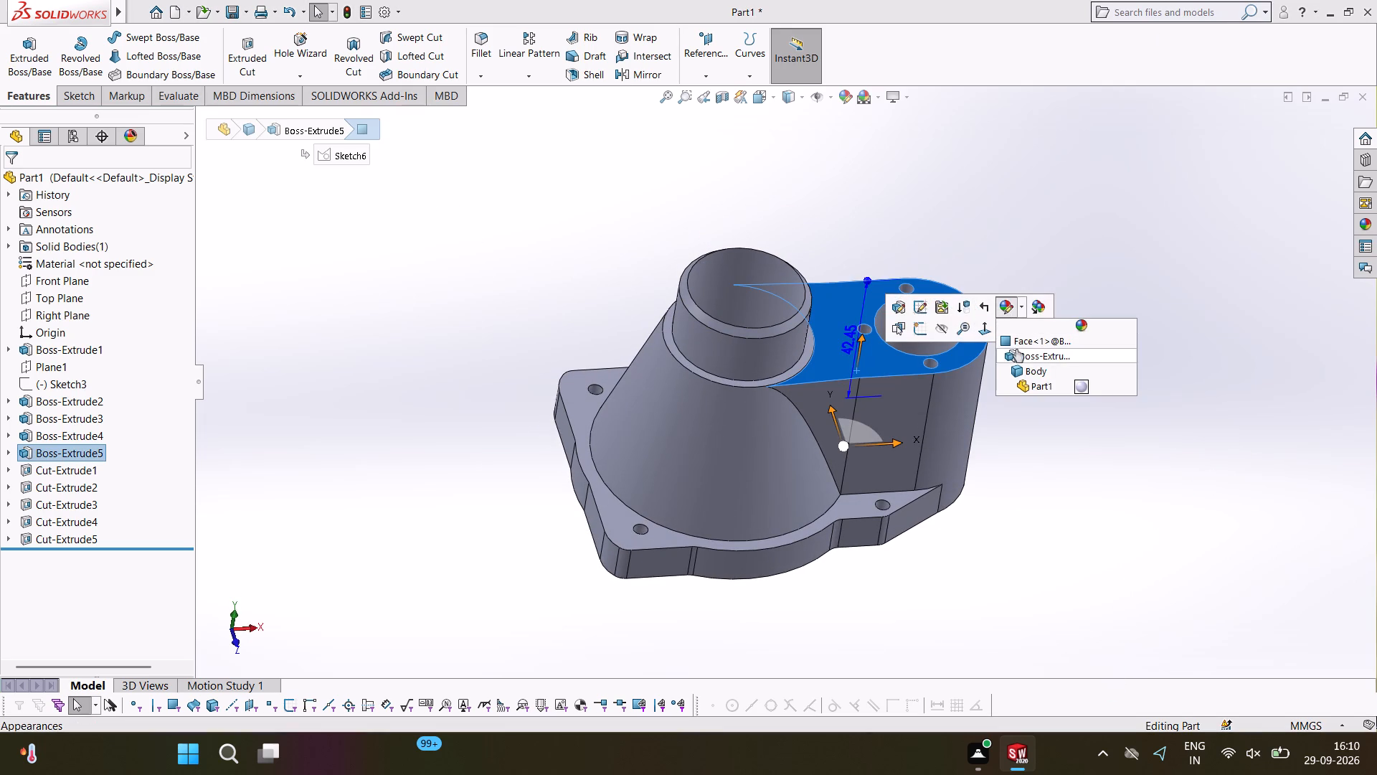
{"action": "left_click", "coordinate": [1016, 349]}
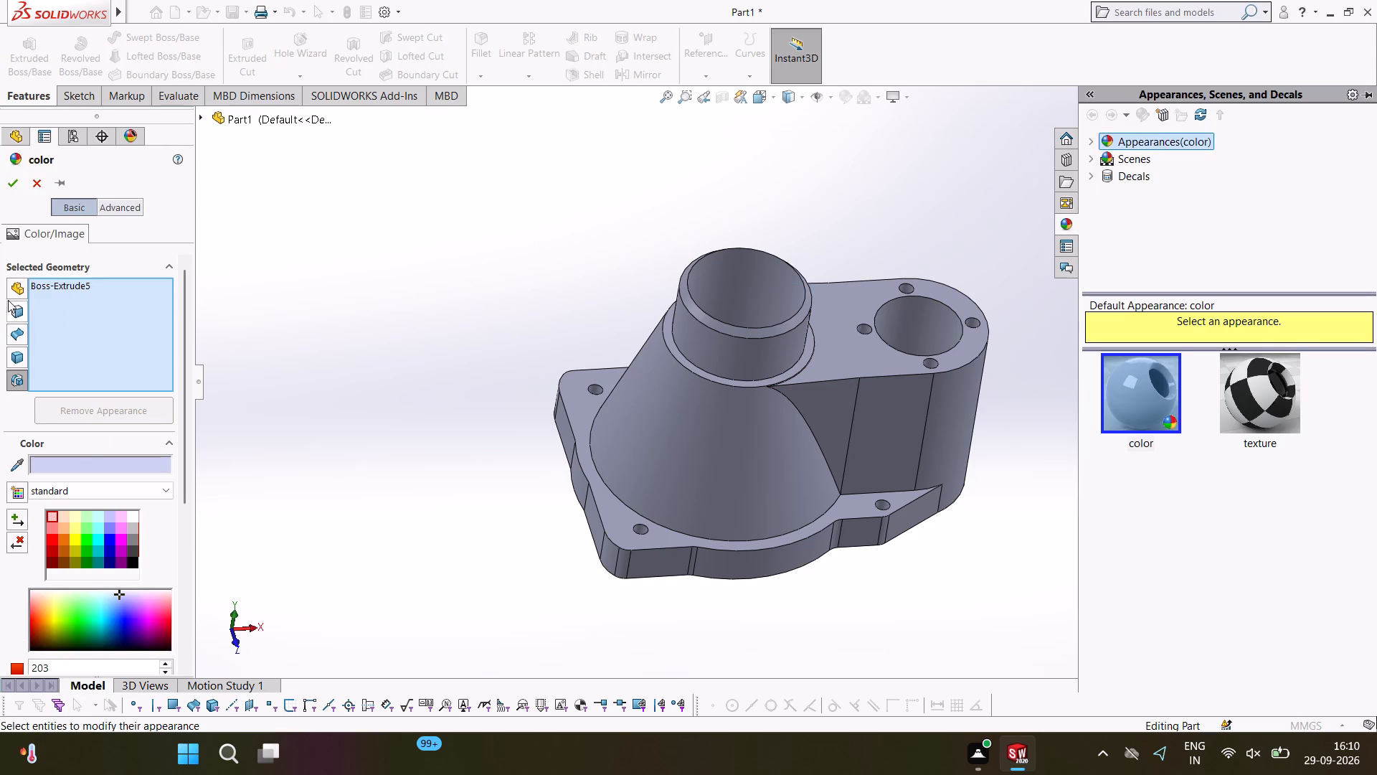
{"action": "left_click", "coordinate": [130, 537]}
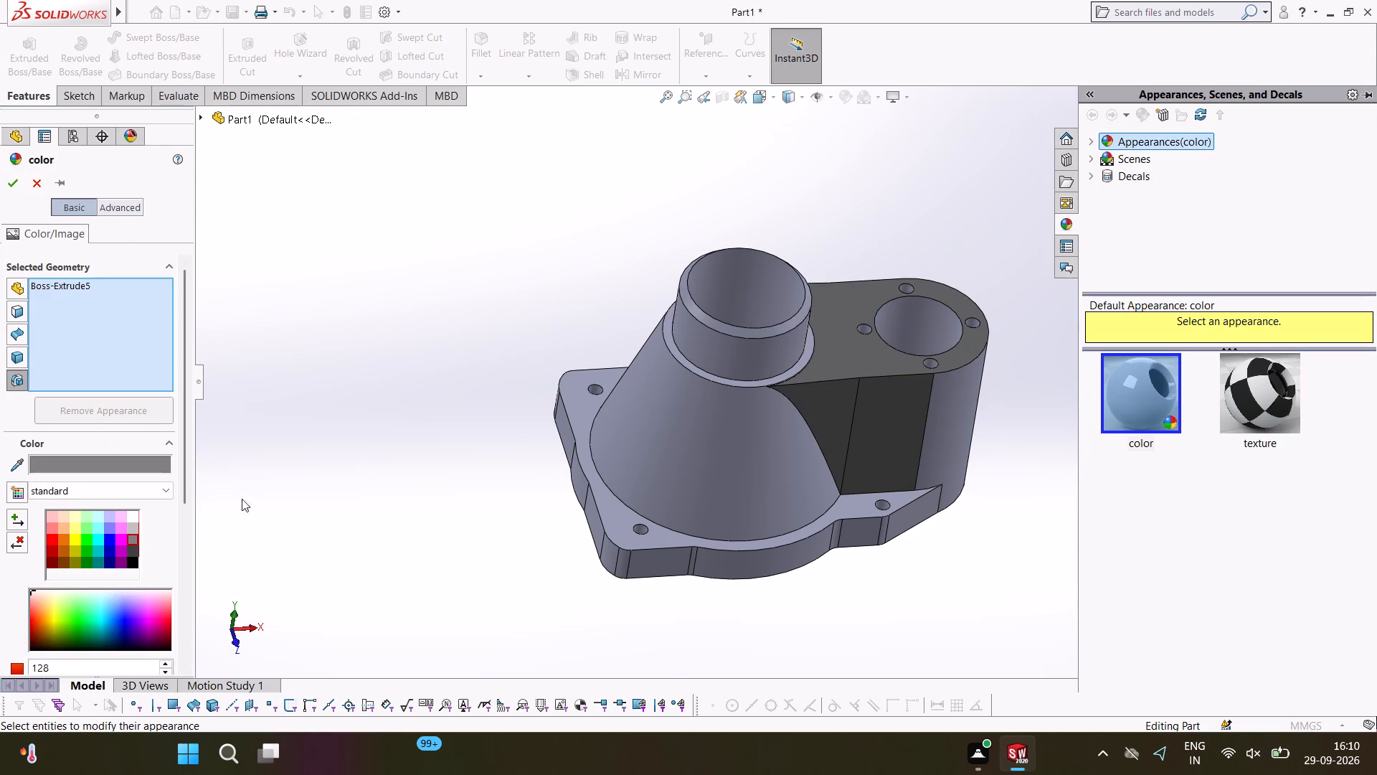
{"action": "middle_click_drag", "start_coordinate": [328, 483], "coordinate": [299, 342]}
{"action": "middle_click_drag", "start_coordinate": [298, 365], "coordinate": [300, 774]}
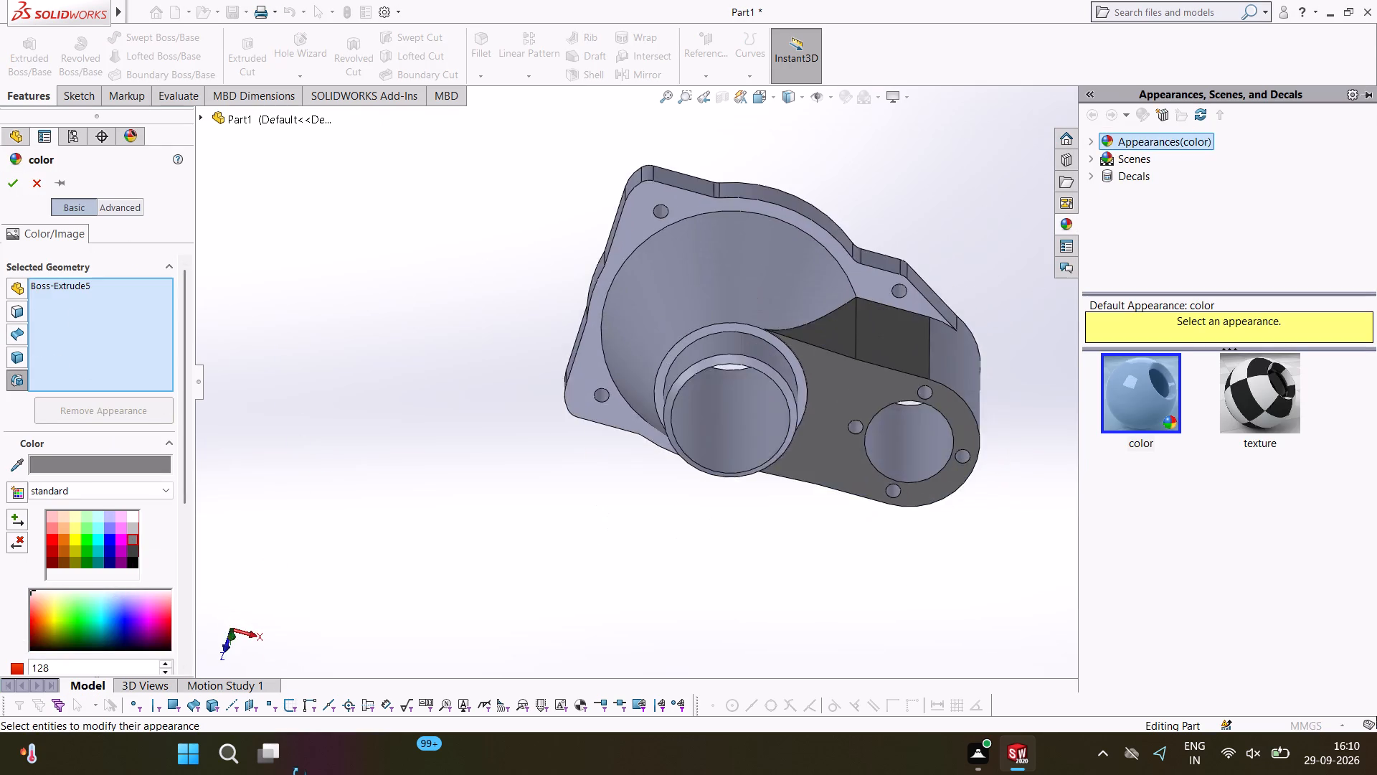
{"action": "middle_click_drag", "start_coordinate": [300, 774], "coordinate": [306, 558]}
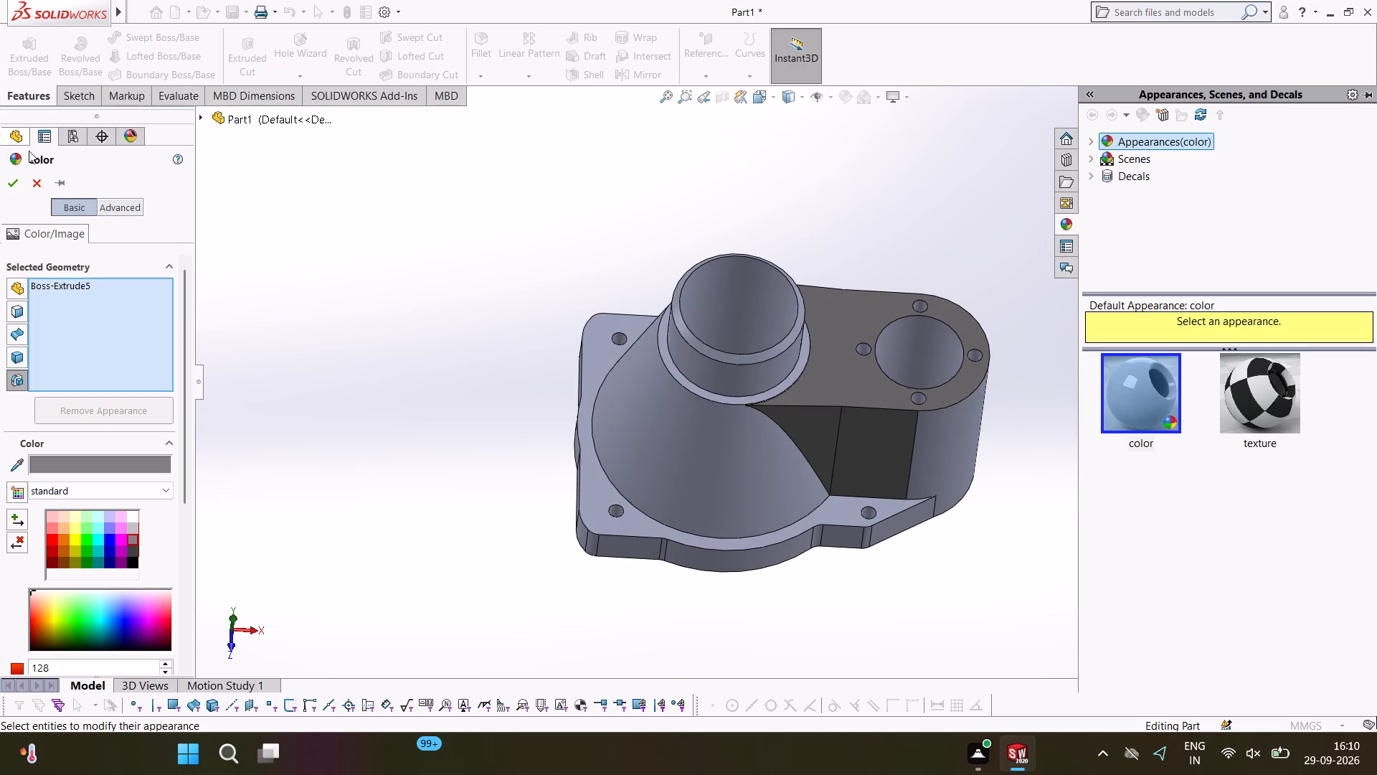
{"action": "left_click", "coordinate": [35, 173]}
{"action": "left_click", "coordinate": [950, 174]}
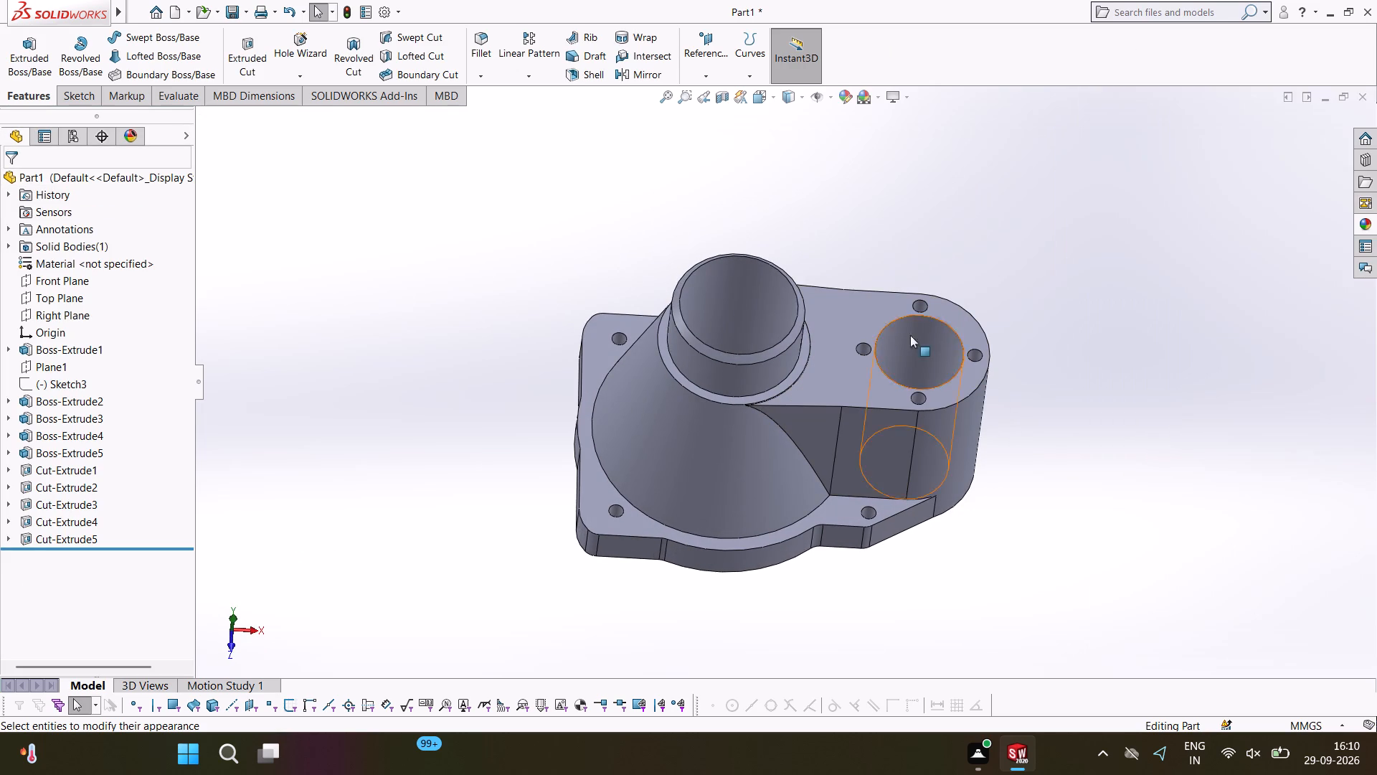
Colour the side boss's top face, the base flange's top face and the part's underside face light pink.
{"action": "left_click", "coordinate": [858, 312]}
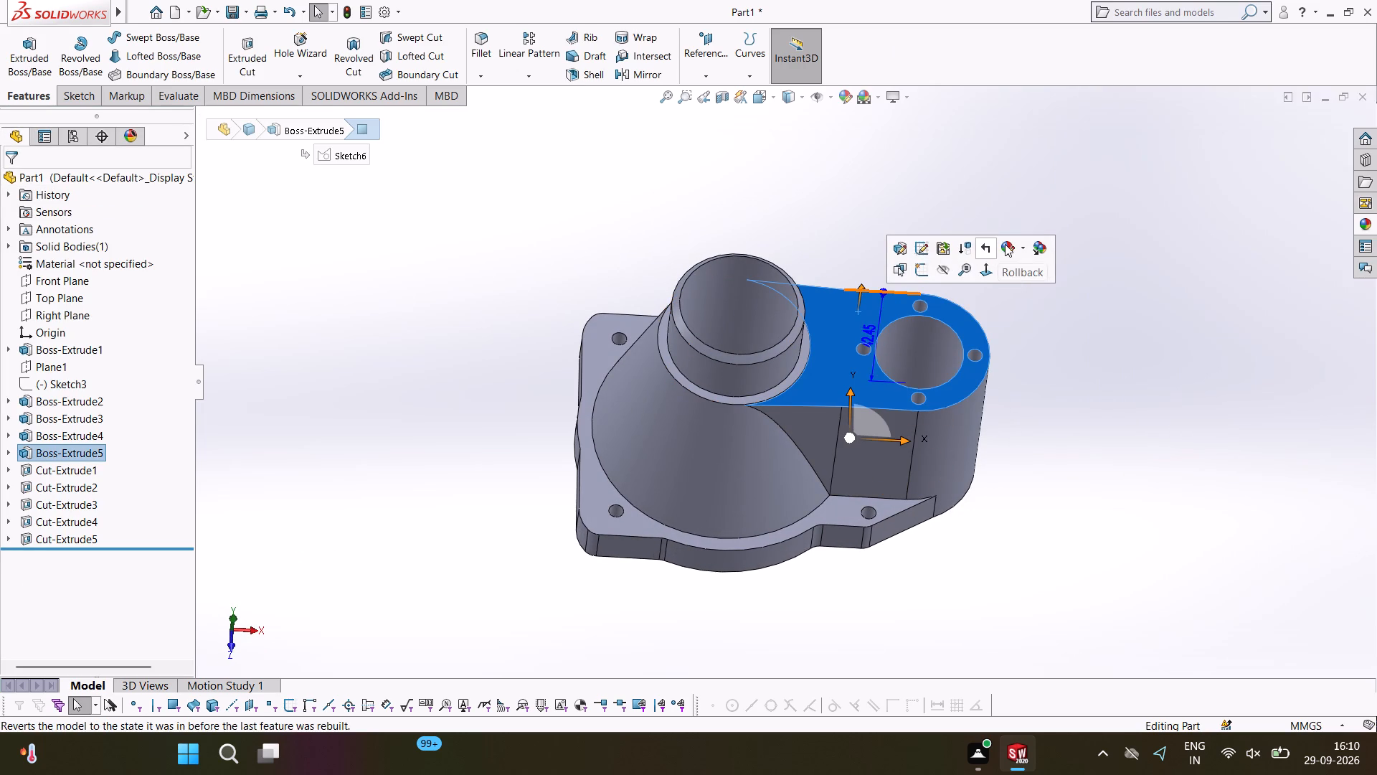
{"action": "left_click", "coordinate": [1005, 244]}
{"action": "left_click", "coordinate": [1026, 281]}
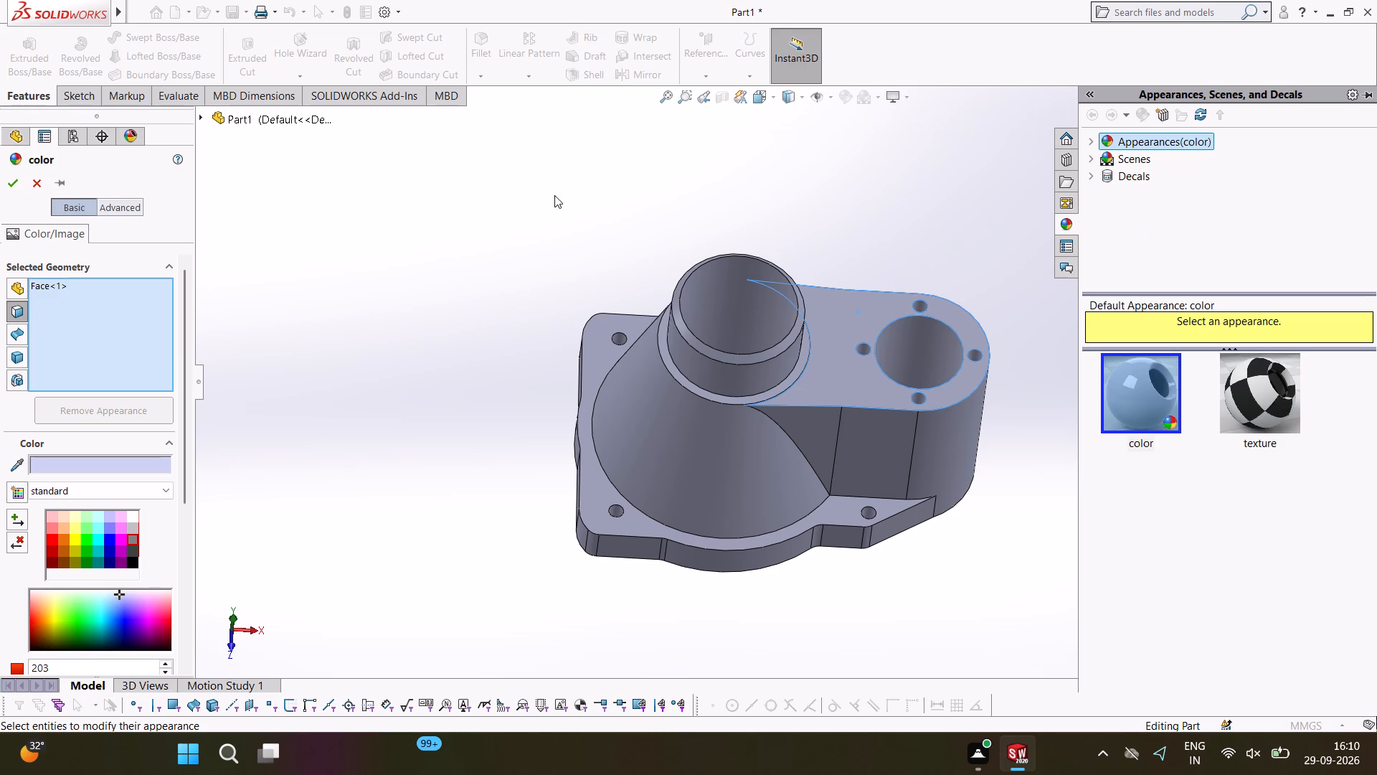
{"action": "left_click", "coordinate": [53, 522]}
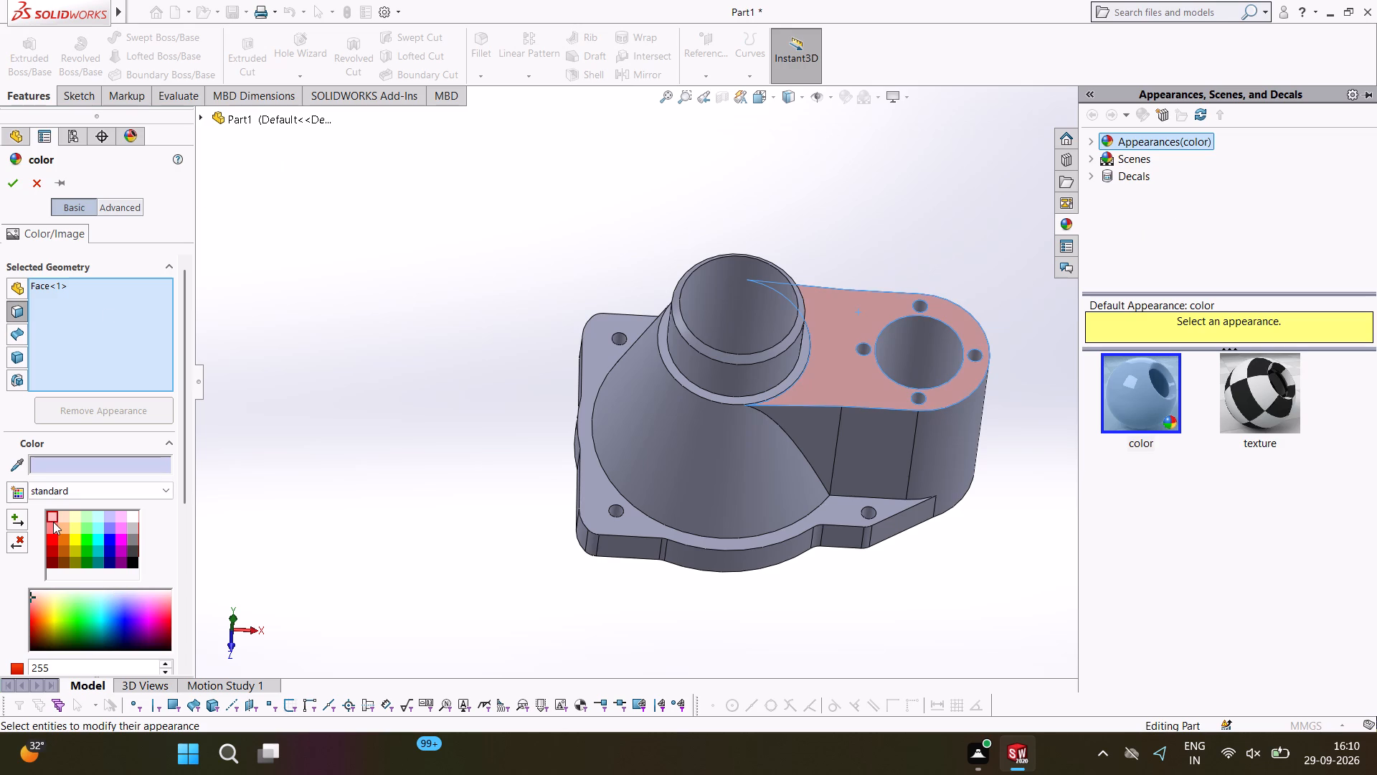
{"action": "middle_click_drag", "start_coordinate": [934, 545], "coordinate": [884, 493]}
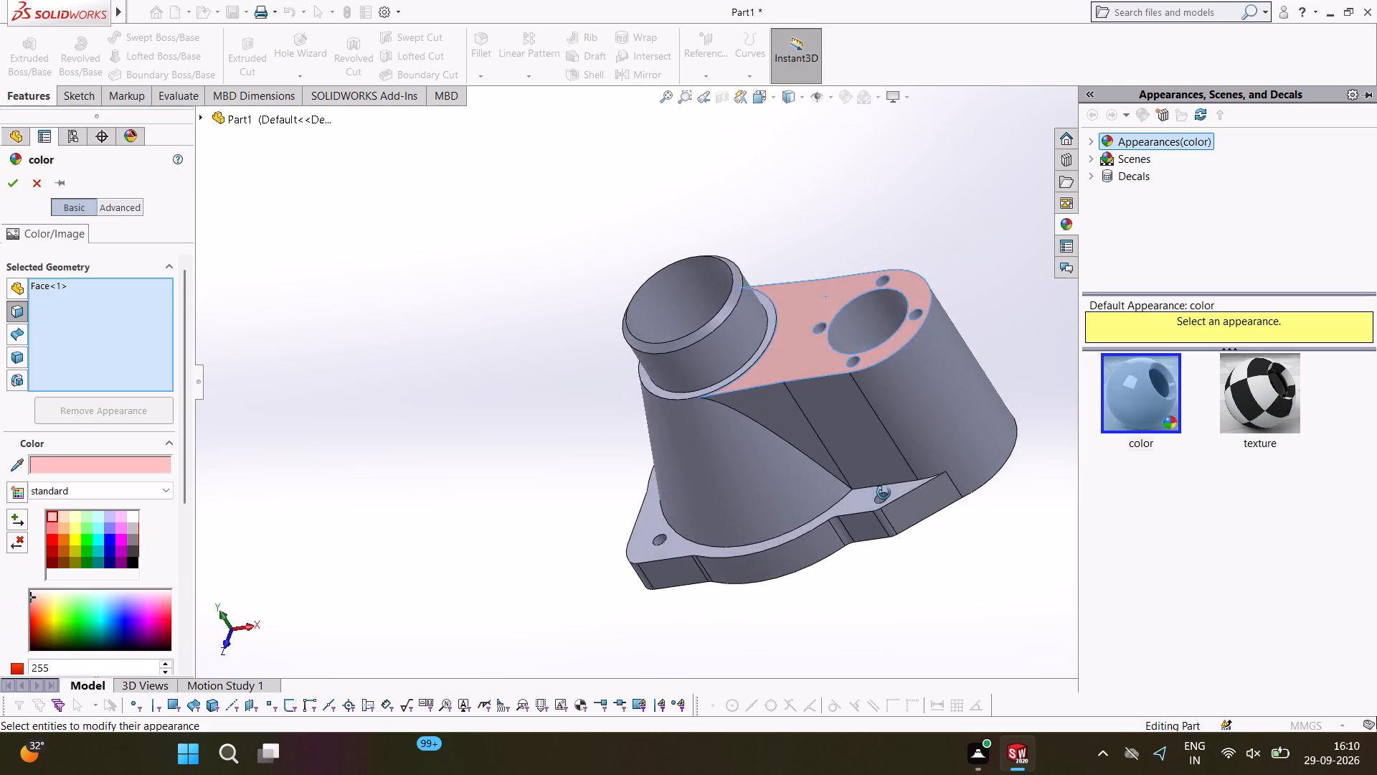
{"action": "middle_click_drag", "start_coordinate": [884, 493], "coordinate": [970, 419]}
{"action": "left_click", "coordinate": [678, 546]}
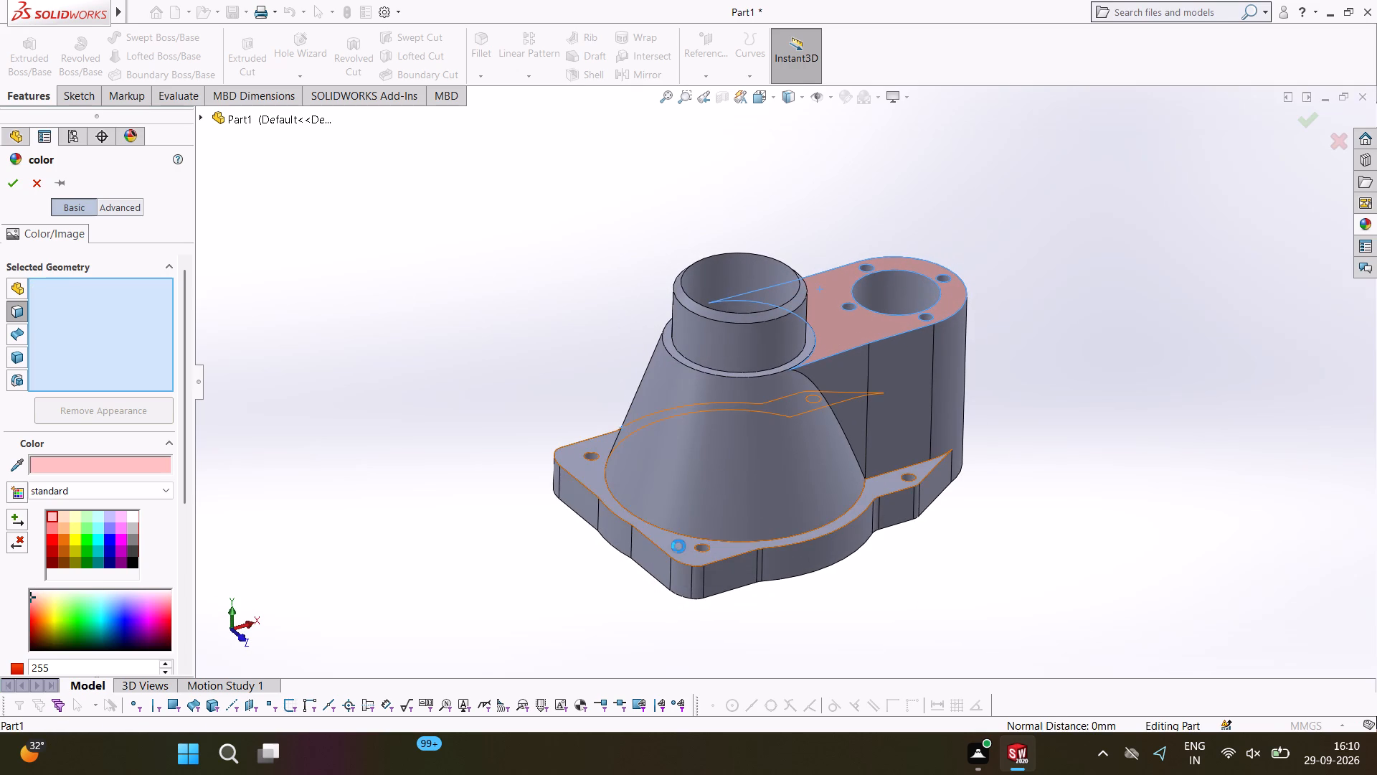
{"action": "middle_click_drag", "start_coordinate": [1021, 570], "coordinate": [910, 284]}
{"action": "left_click", "coordinate": [811, 406]}
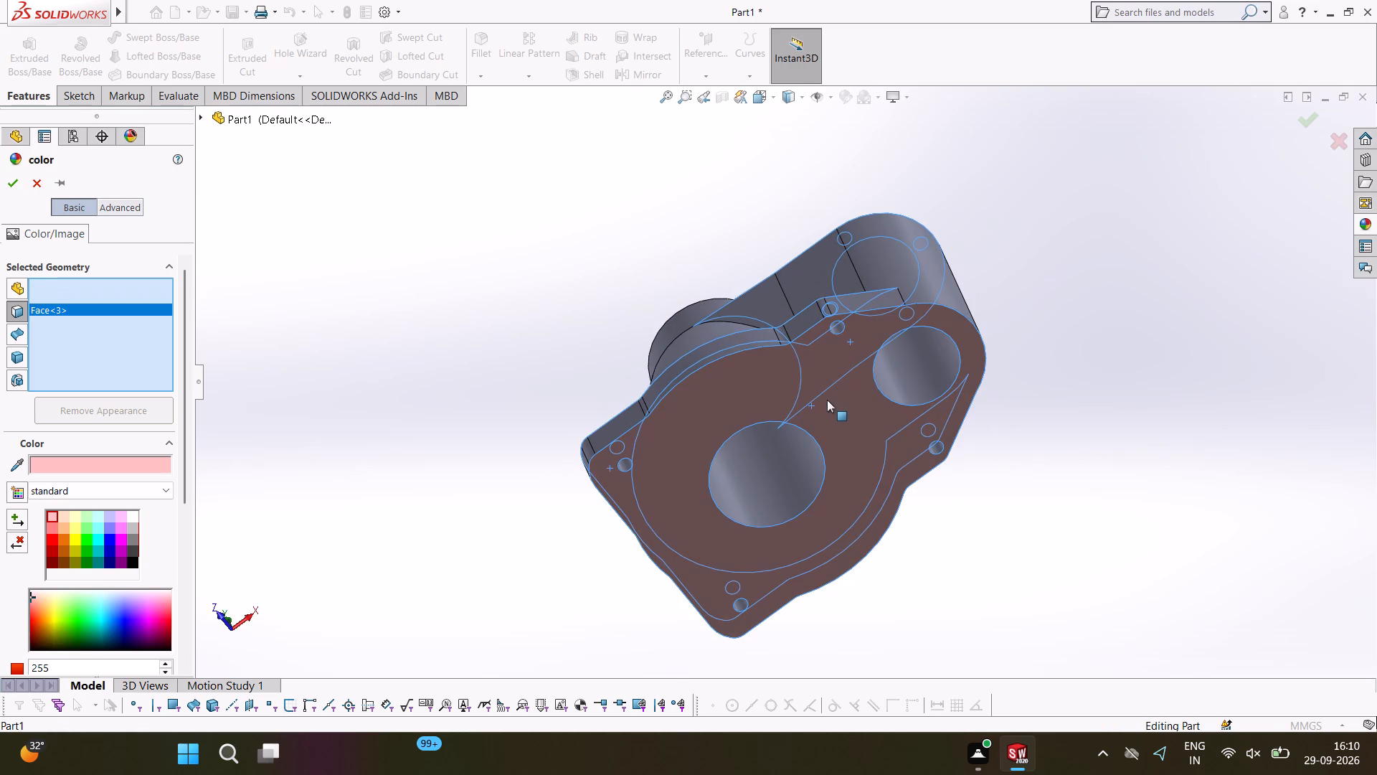
{"action": "middle_click_drag", "start_coordinate": [1102, 489], "coordinate": [1153, 774]}
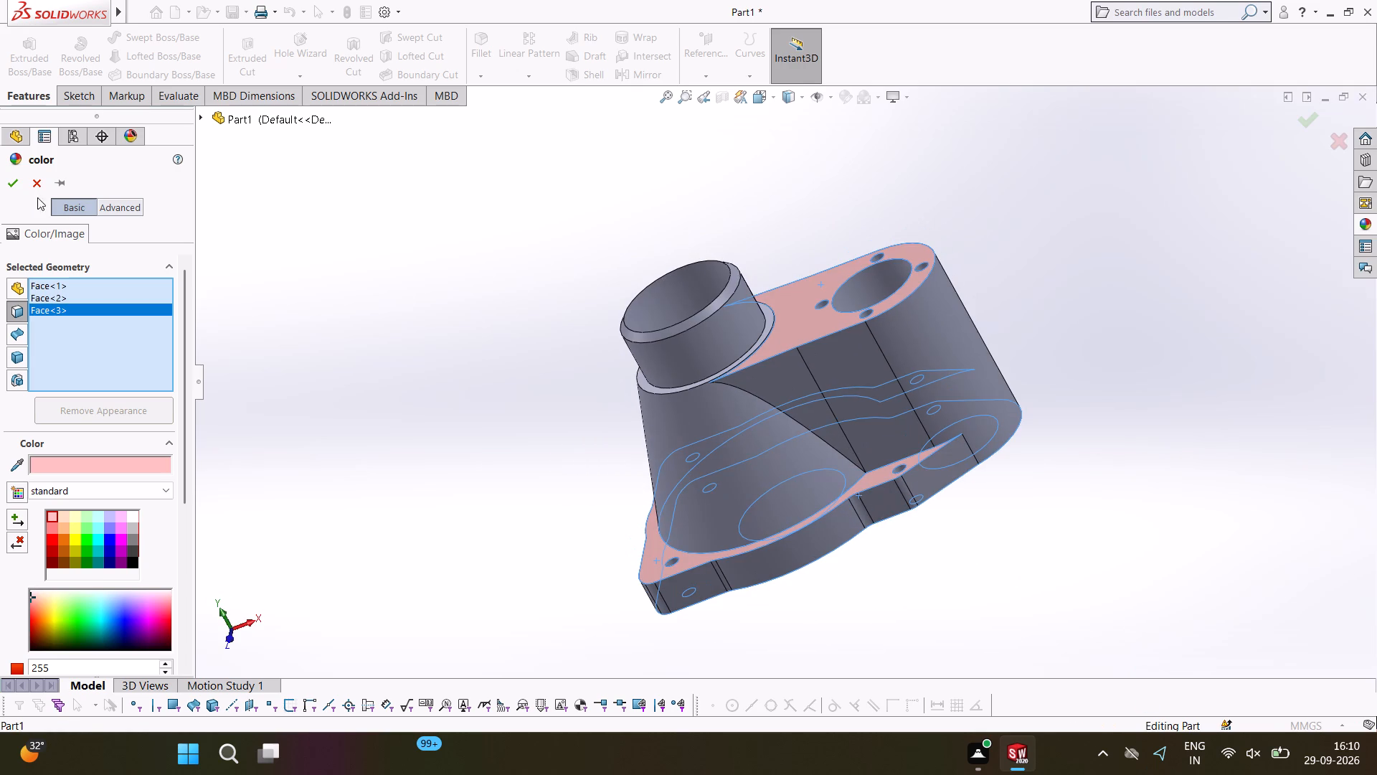
{"action": "left_click", "coordinate": [9, 192]}
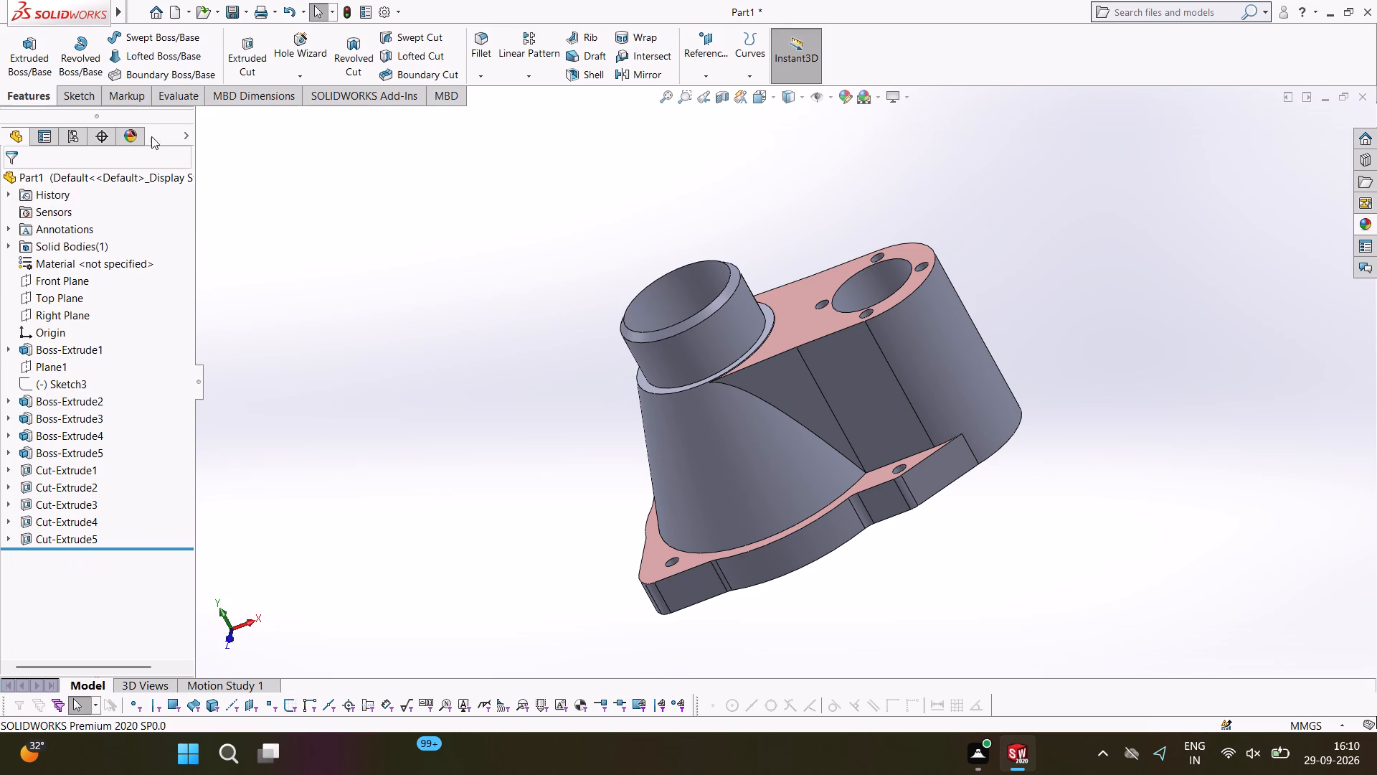
Colour the conical tower face and the side boss's rounded end face dark grey.
{"action": "middle_click_drag", "start_coordinate": [1040, 248], "coordinate": [1103, 325]}
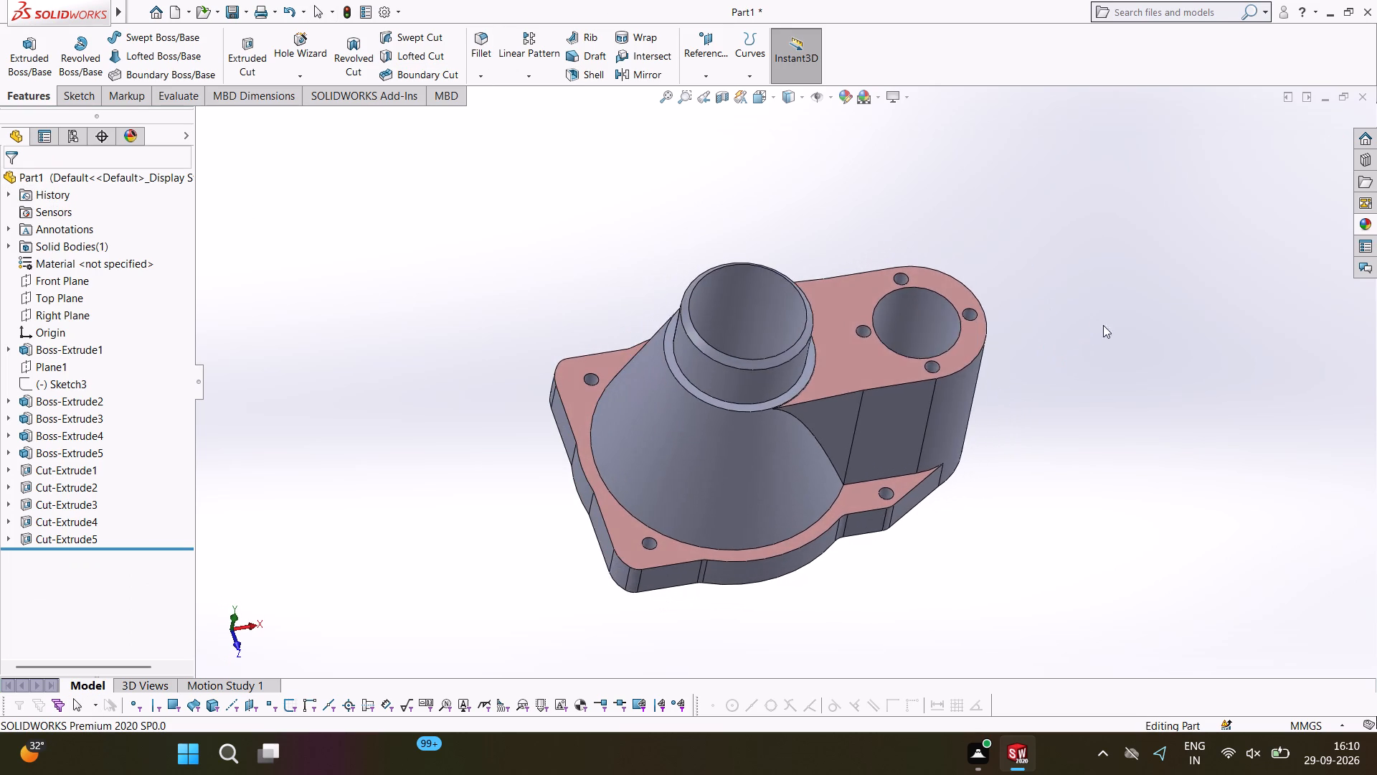
{"action": "left_click", "coordinate": [717, 499]}
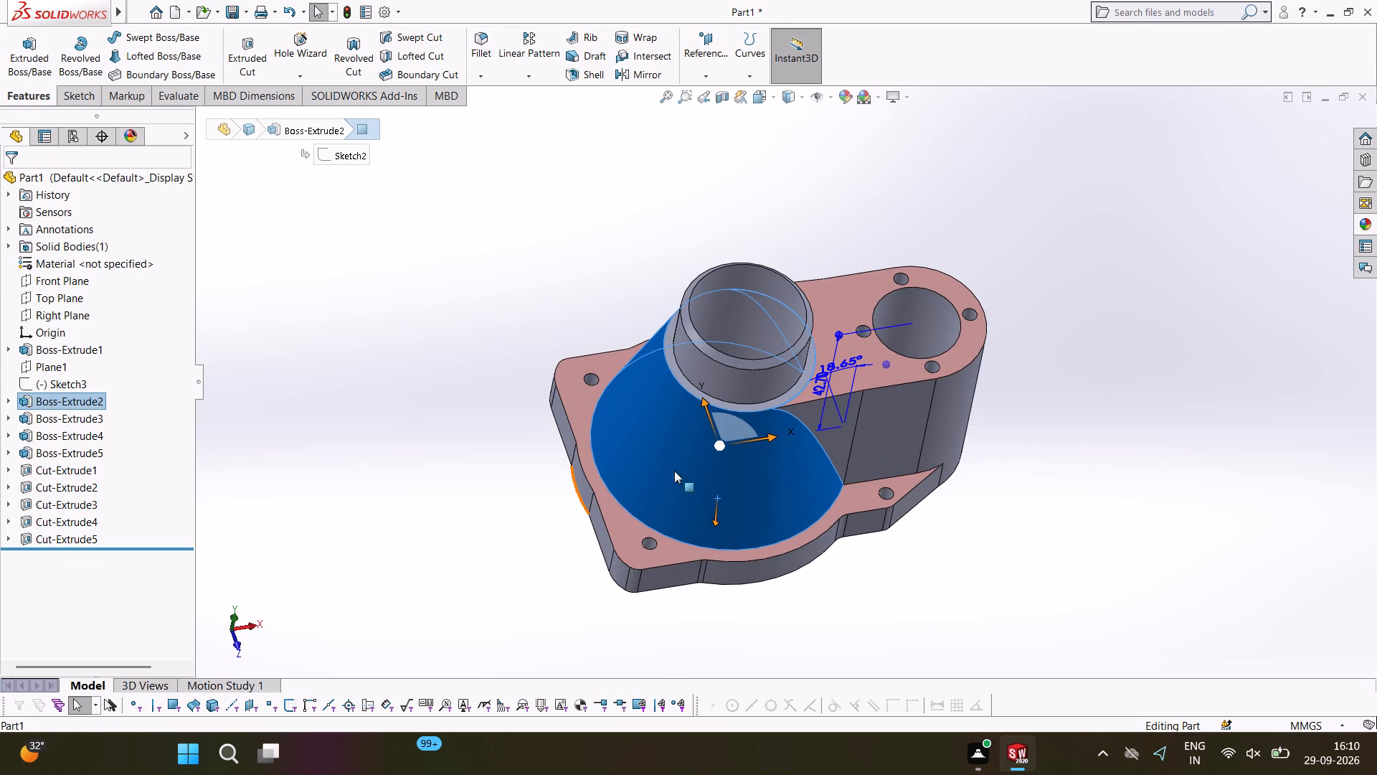
{"action": "left_click", "coordinate": [692, 469]}
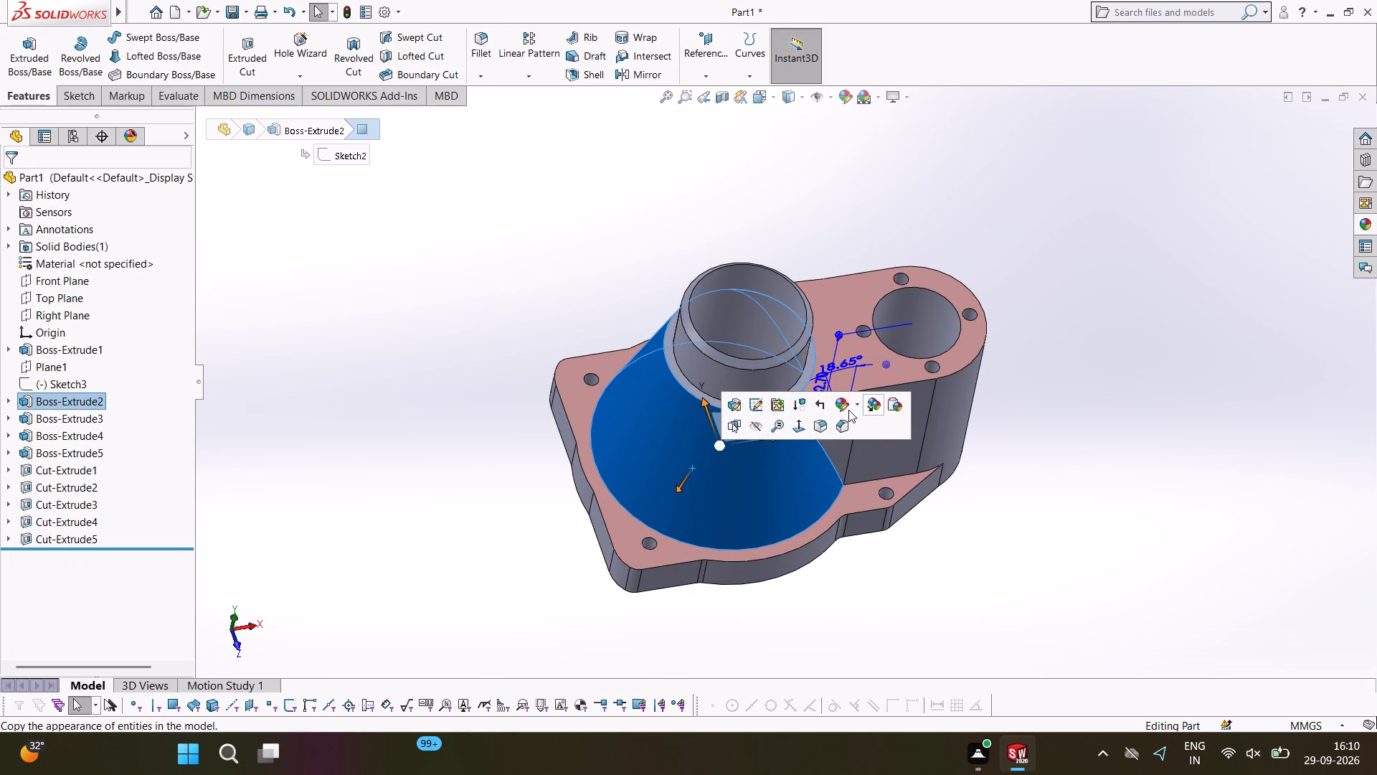
{"action": "left_click", "coordinate": [843, 408]}
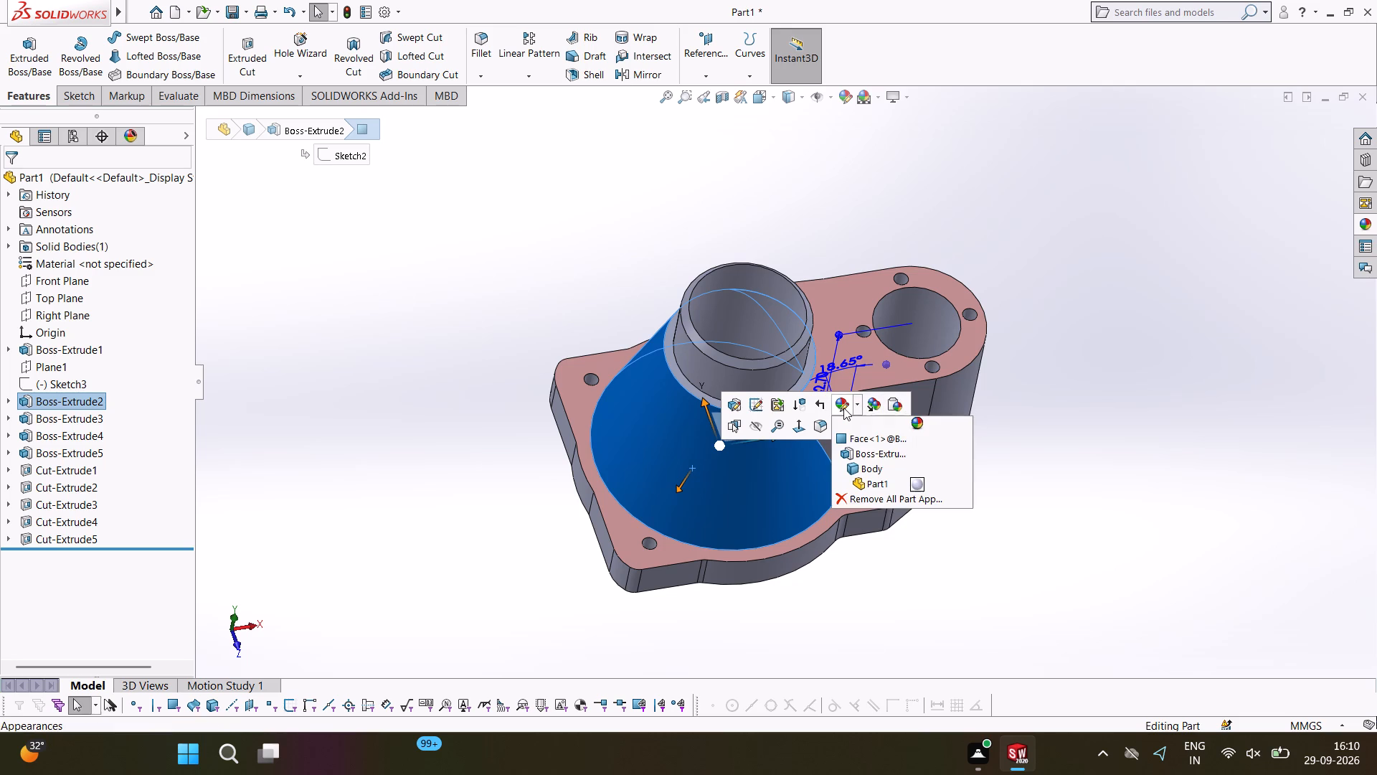
{"action": "left_click", "coordinate": [866, 435]}
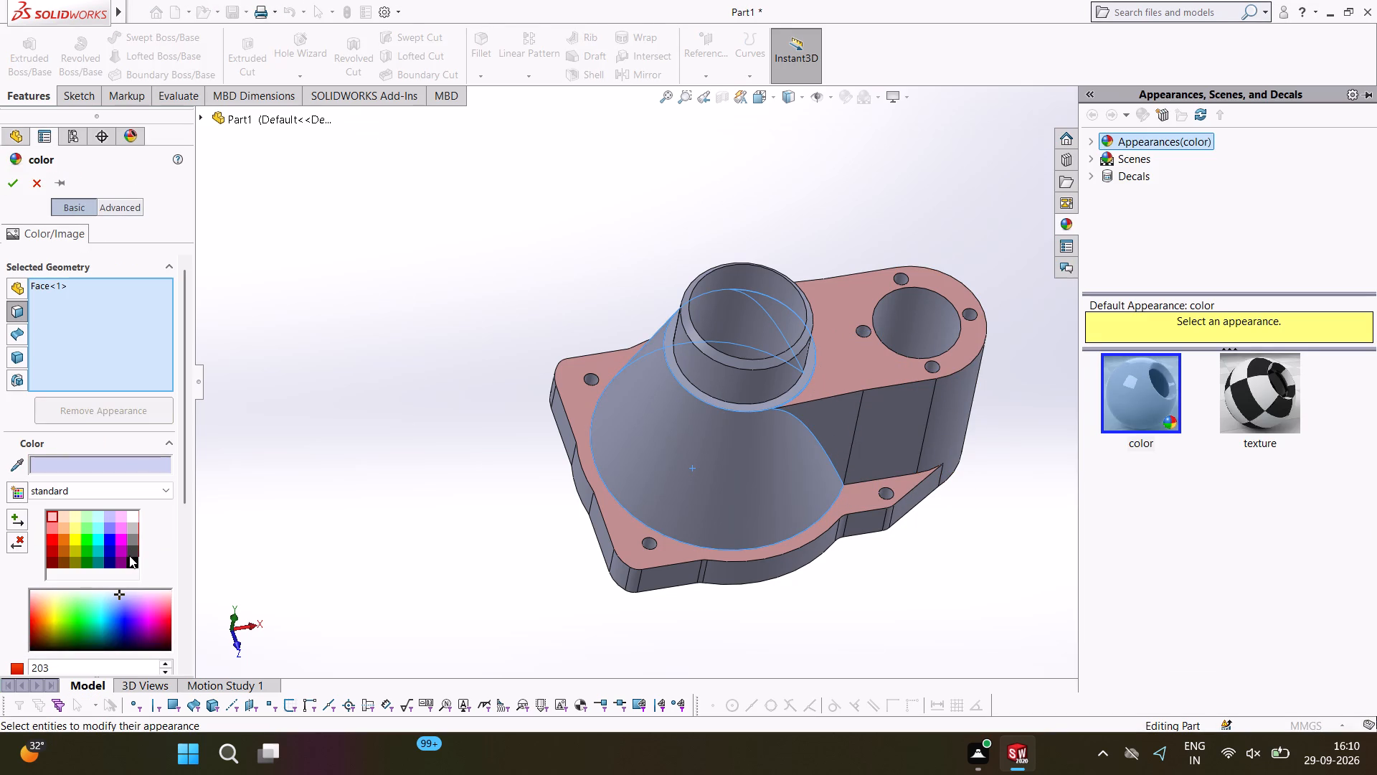
{"action": "left_click", "coordinate": [130, 565]}
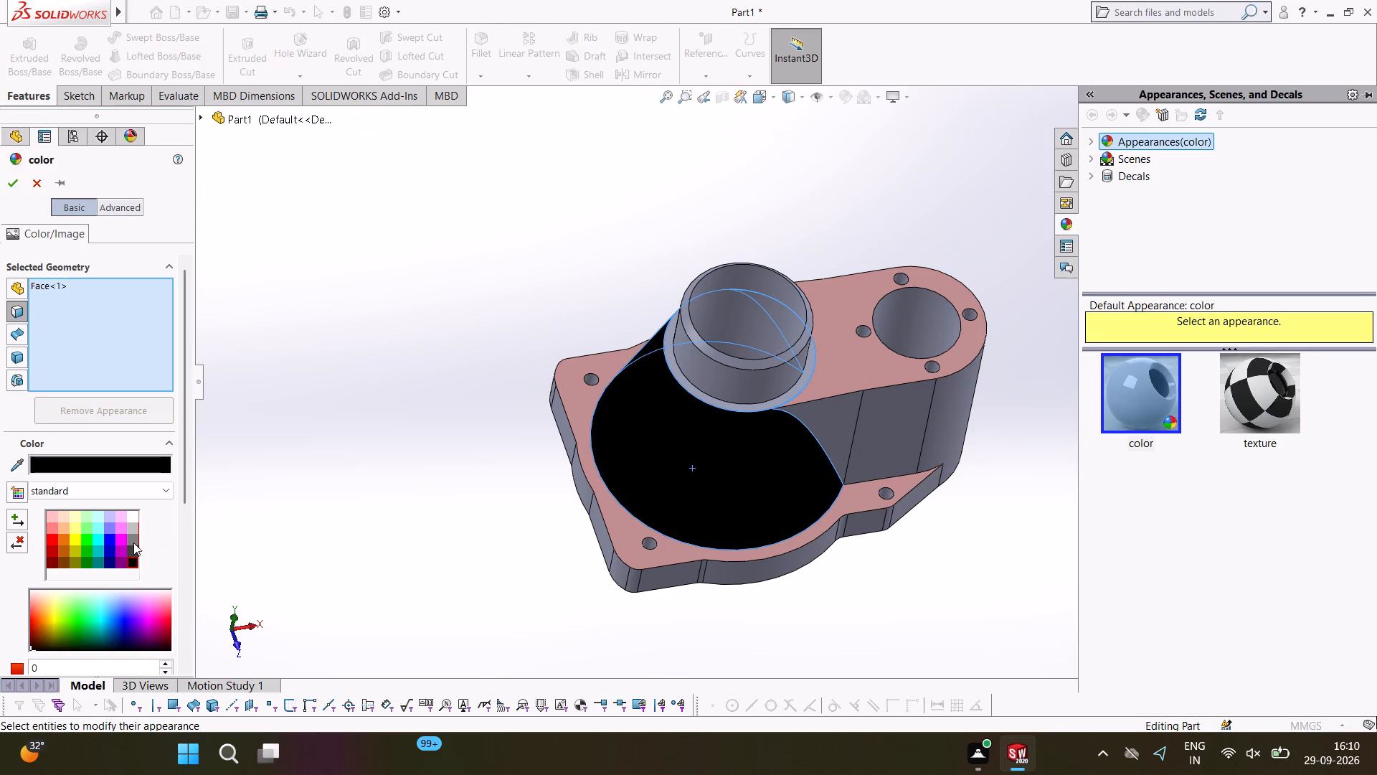
{"action": "left_click", "coordinate": [131, 542]}
{"action": "left_click", "coordinate": [136, 553]}
{"action": "middle_click_drag", "start_coordinate": [404, 553], "coordinate": [425, 374]}
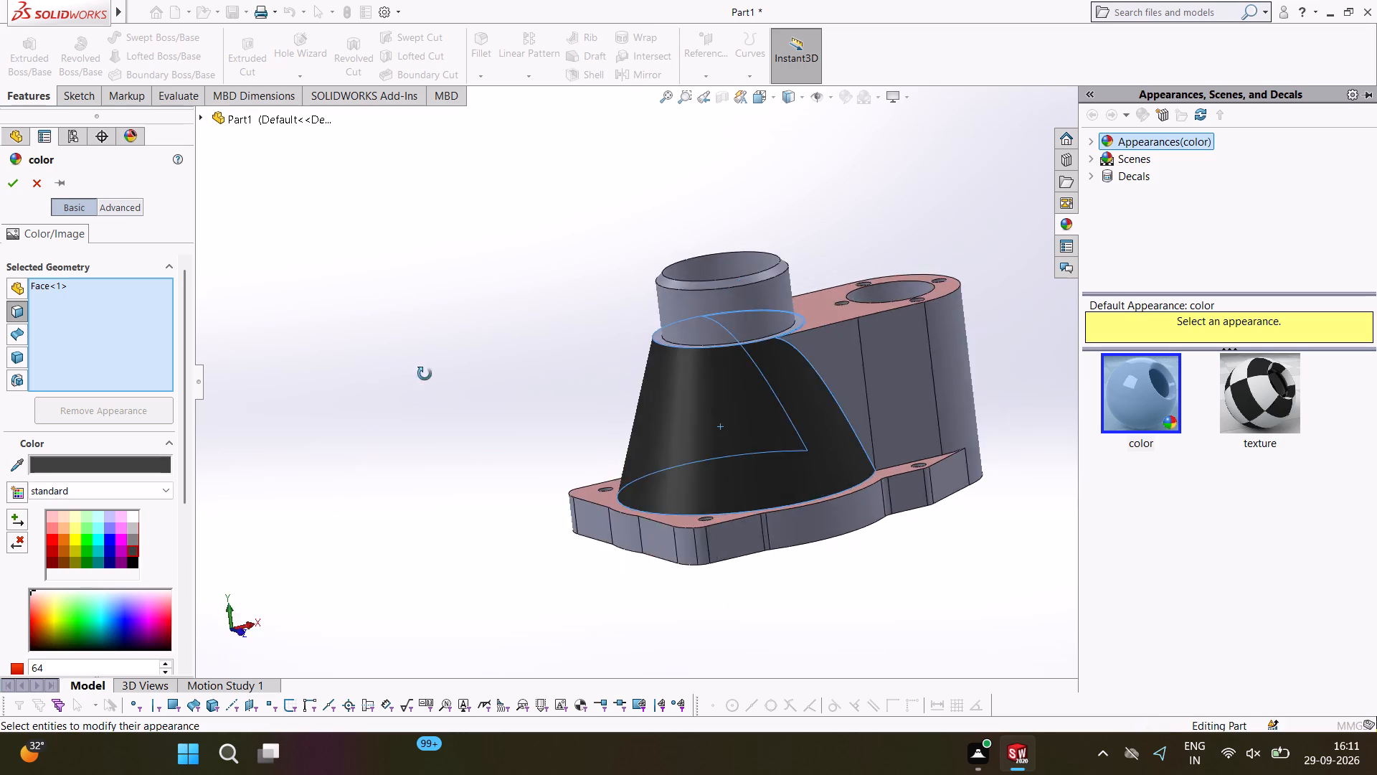
{"action": "middle_click_drag", "start_coordinate": [425, 374], "coordinate": [557, 441]}
{"action": "middle_click_drag", "start_coordinate": [563, 444], "coordinate": [783, 481]}
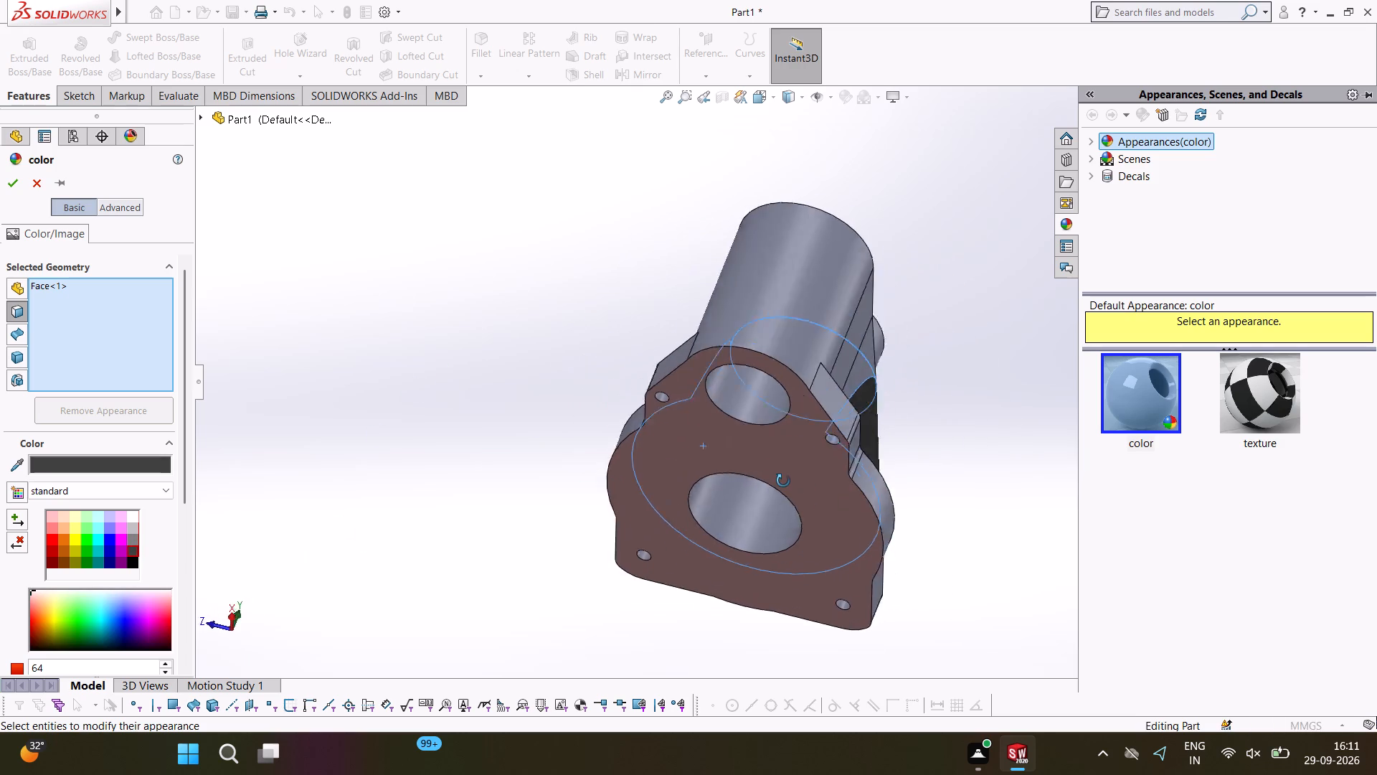
{"action": "middle_click_drag", "start_coordinate": [783, 481], "coordinate": [809, 641]}
{"action": "left_click", "coordinate": [850, 413]}
{"action": "middle_click_drag", "start_coordinate": [1074, 299], "coordinate": [1074, 399]}
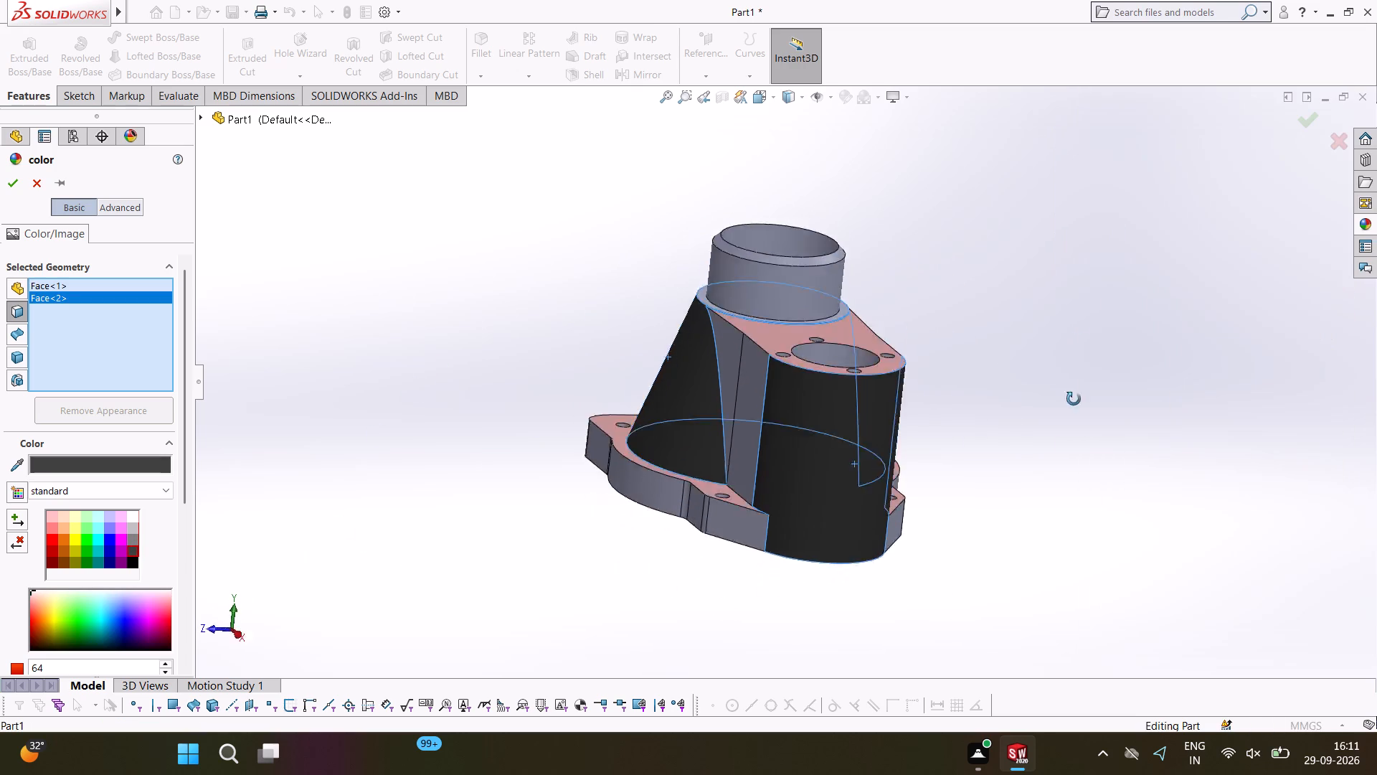
{"action": "middle_click_drag", "start_coordinate": [1074, 399], "coordinate": [1246, 590]}
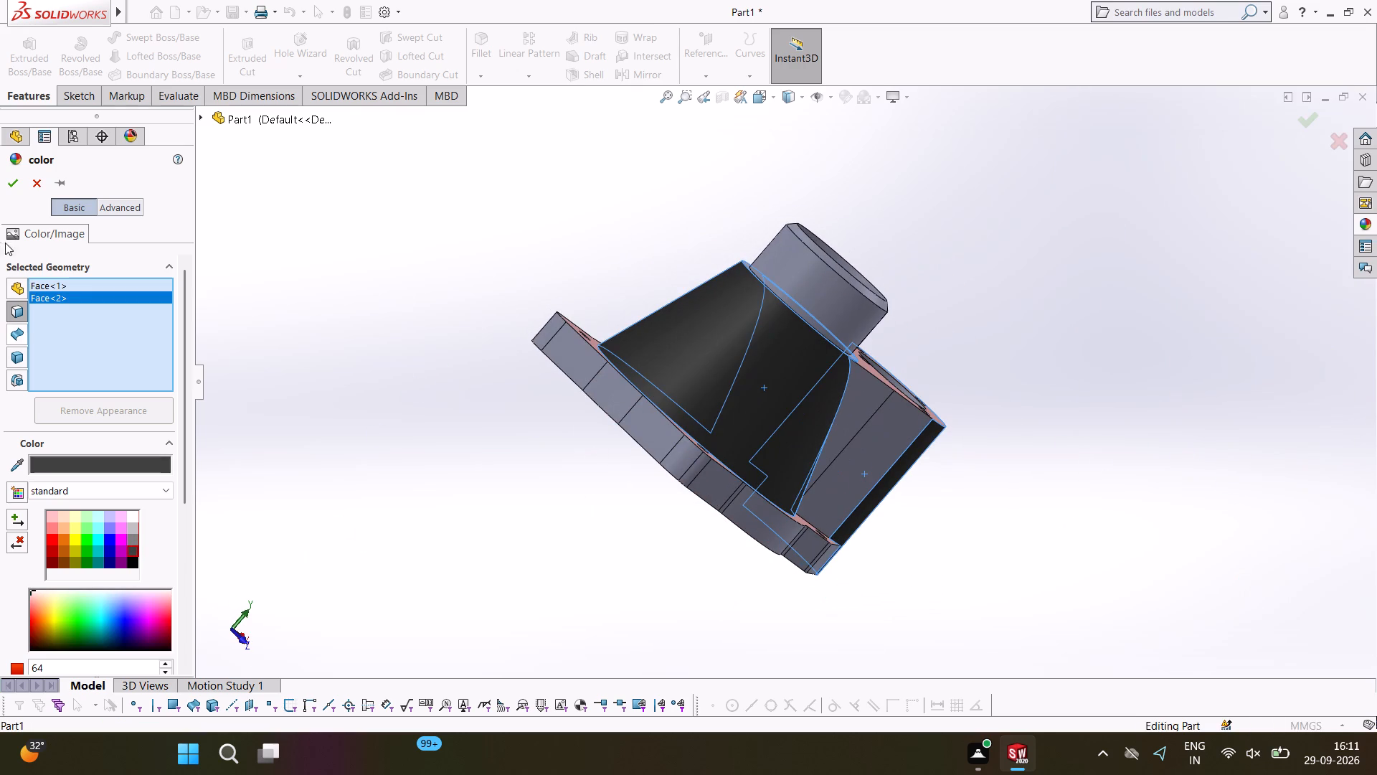
{"action": "left_click", "coordinate": [16, 175]}
Colour the side boss's two opposite flat rectangular side faces and the top collar's outer cylindrical face bright green.
{"action": "middle_click_drag", "start_coordinate": [599, 201], "coordinate": [585, 218]}
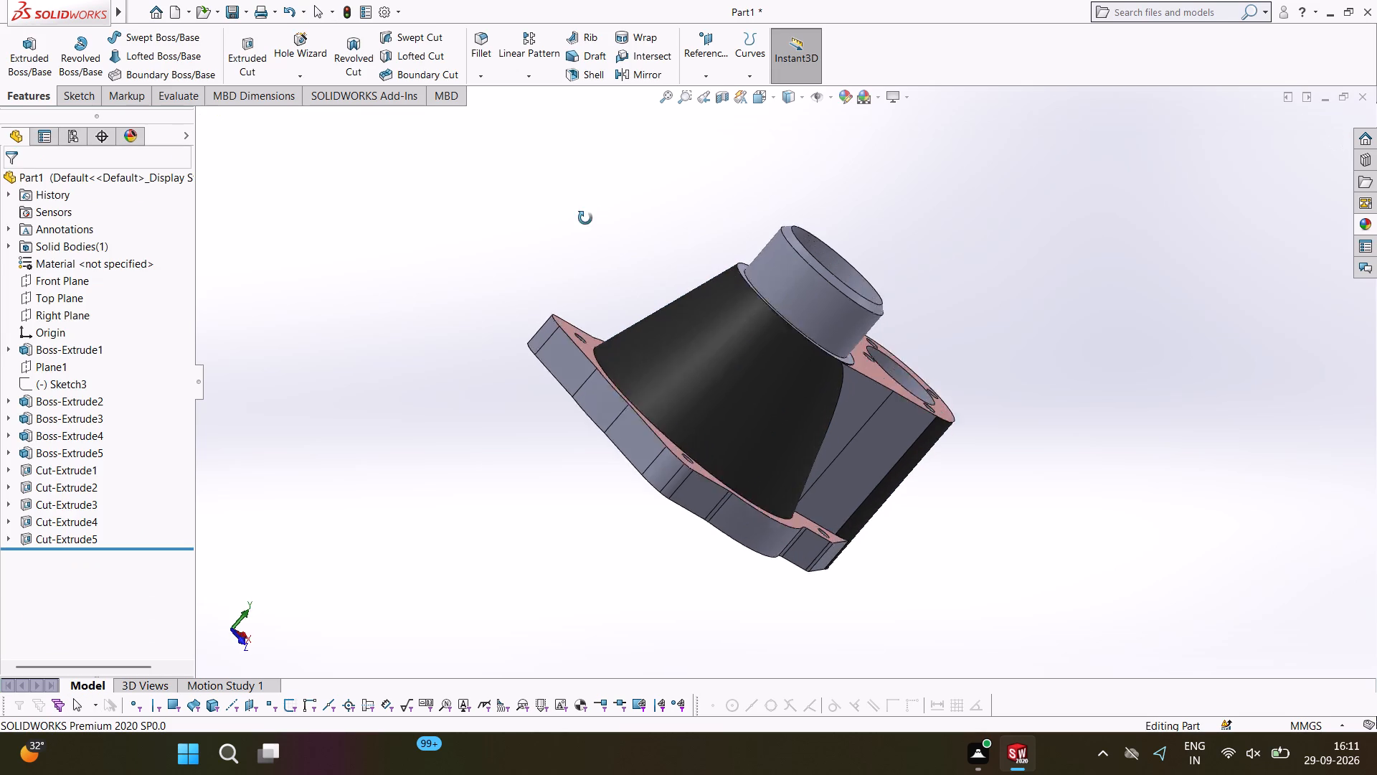
{"action": "middle_click_drag", "start_coordinate": [585, 218], "coordinate": [464, 91]}
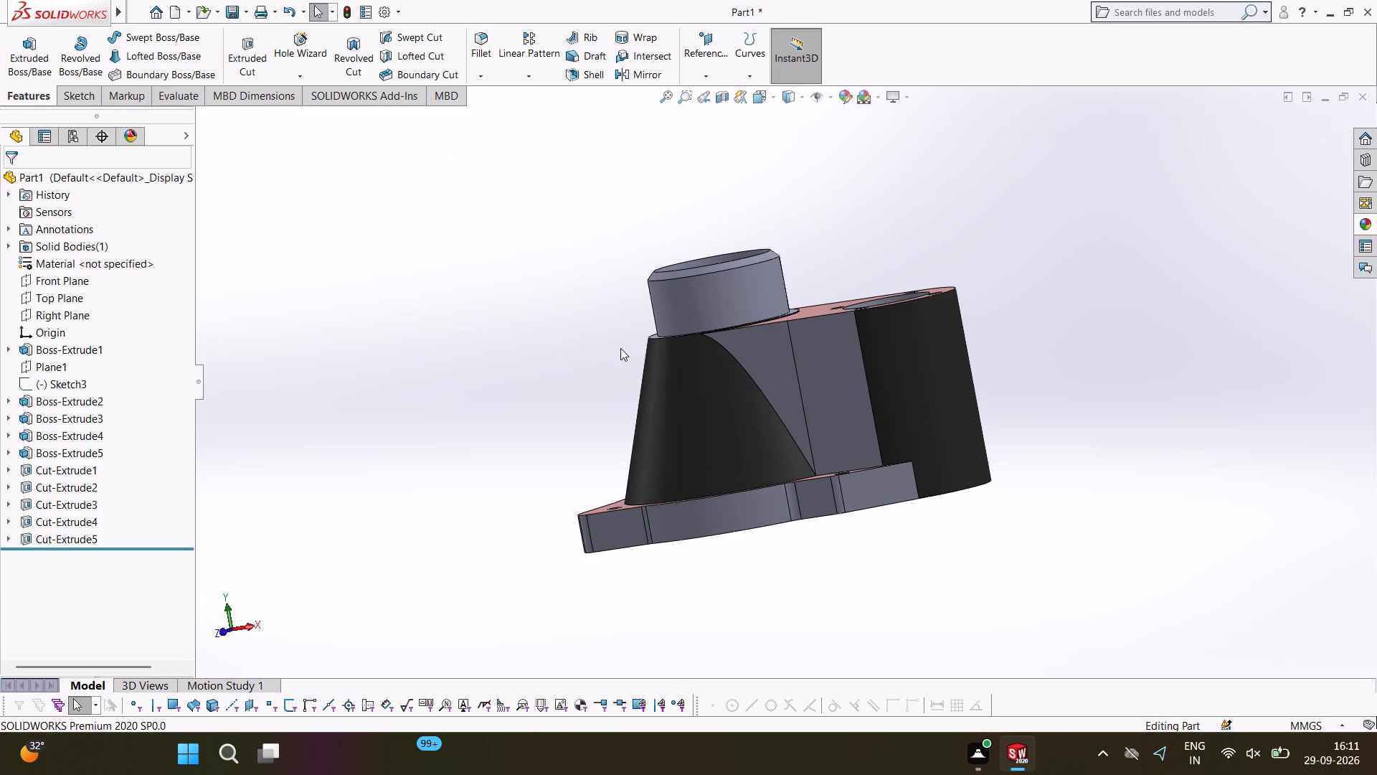
{"action": "left_click", "coordinate": [820, 378]}
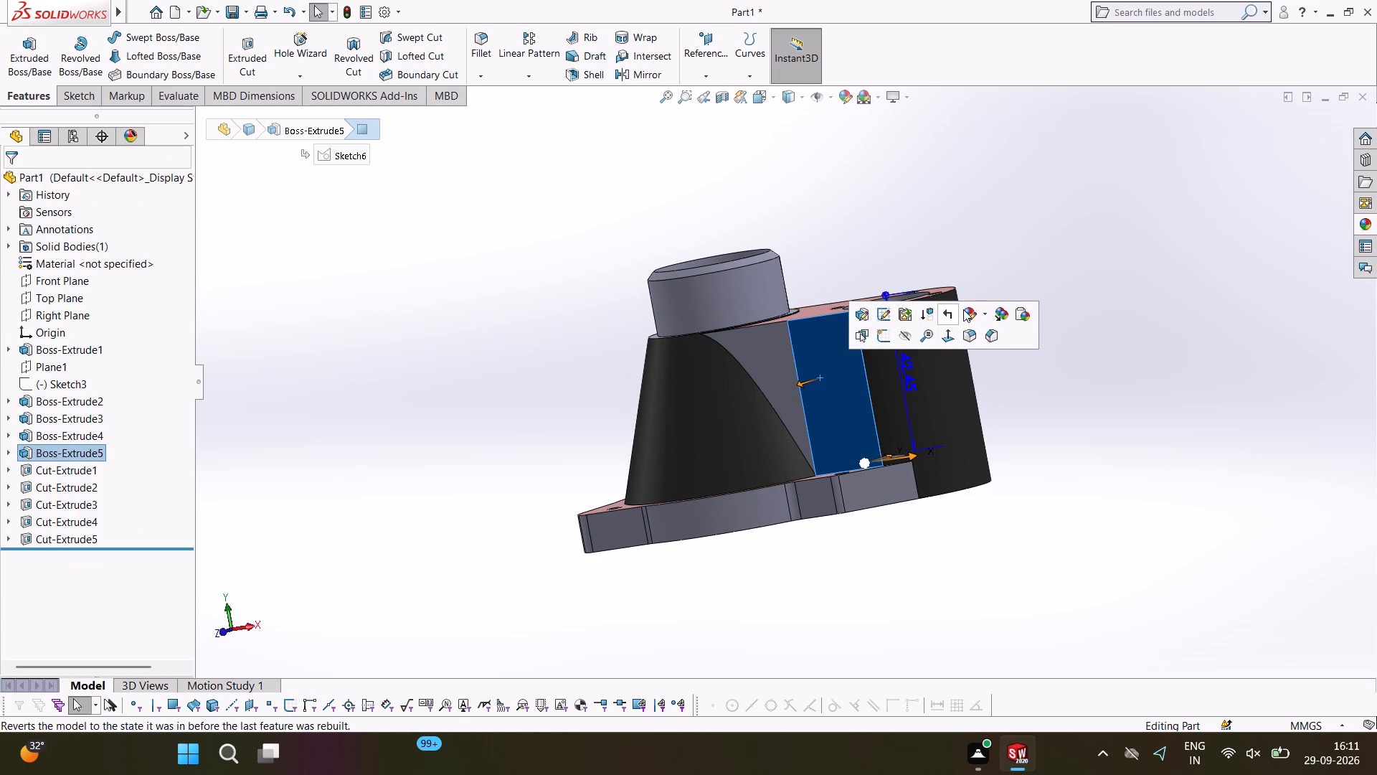
{"action": "left_click", "coordinate": [963, 309]}
{"action": "left_click", "coordinate": [975, 344]}
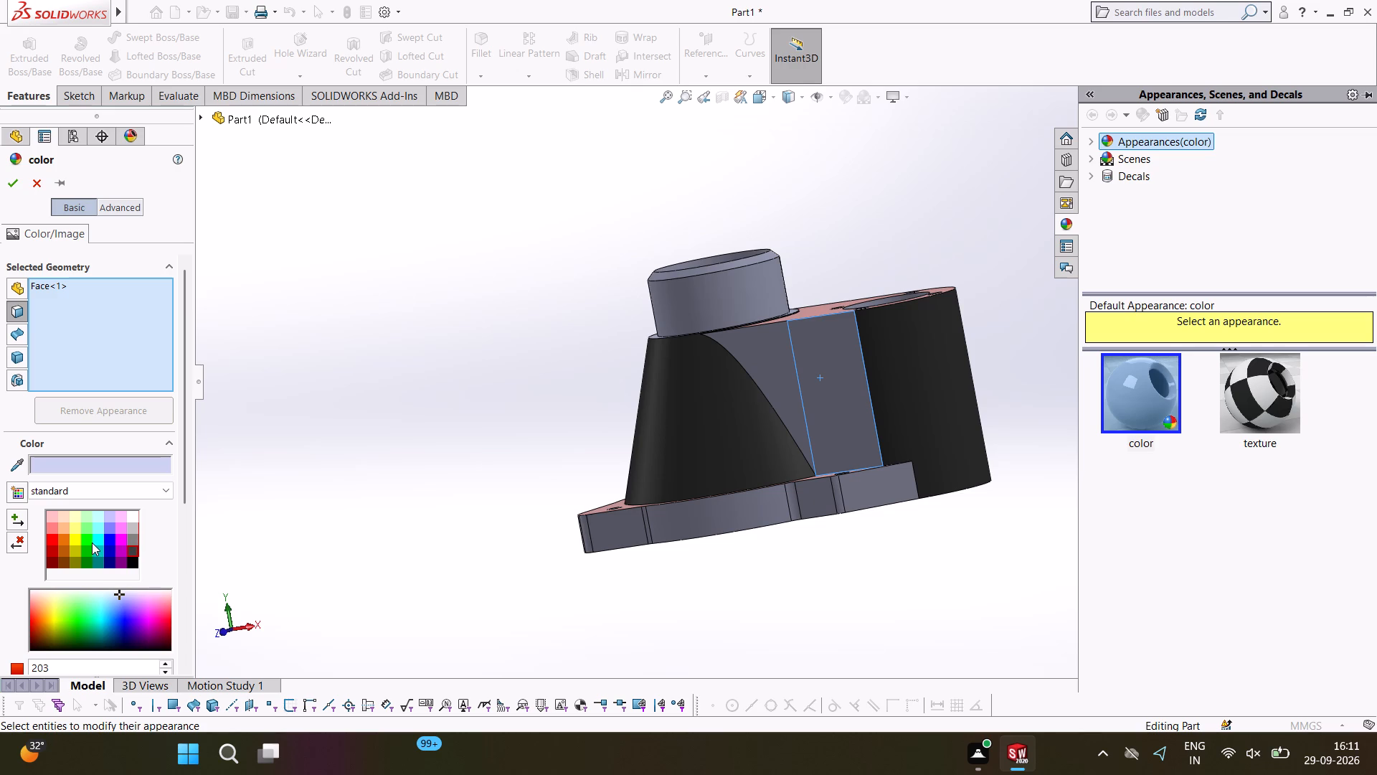
{"action": "left_click", "coordinate": [92, 542]}
{"action": "middle_click_drag", "start_coordinate": [943, 581], "coordinate": [737, 639]}
{"action": "left_click", "coordinate": [722, 372]}
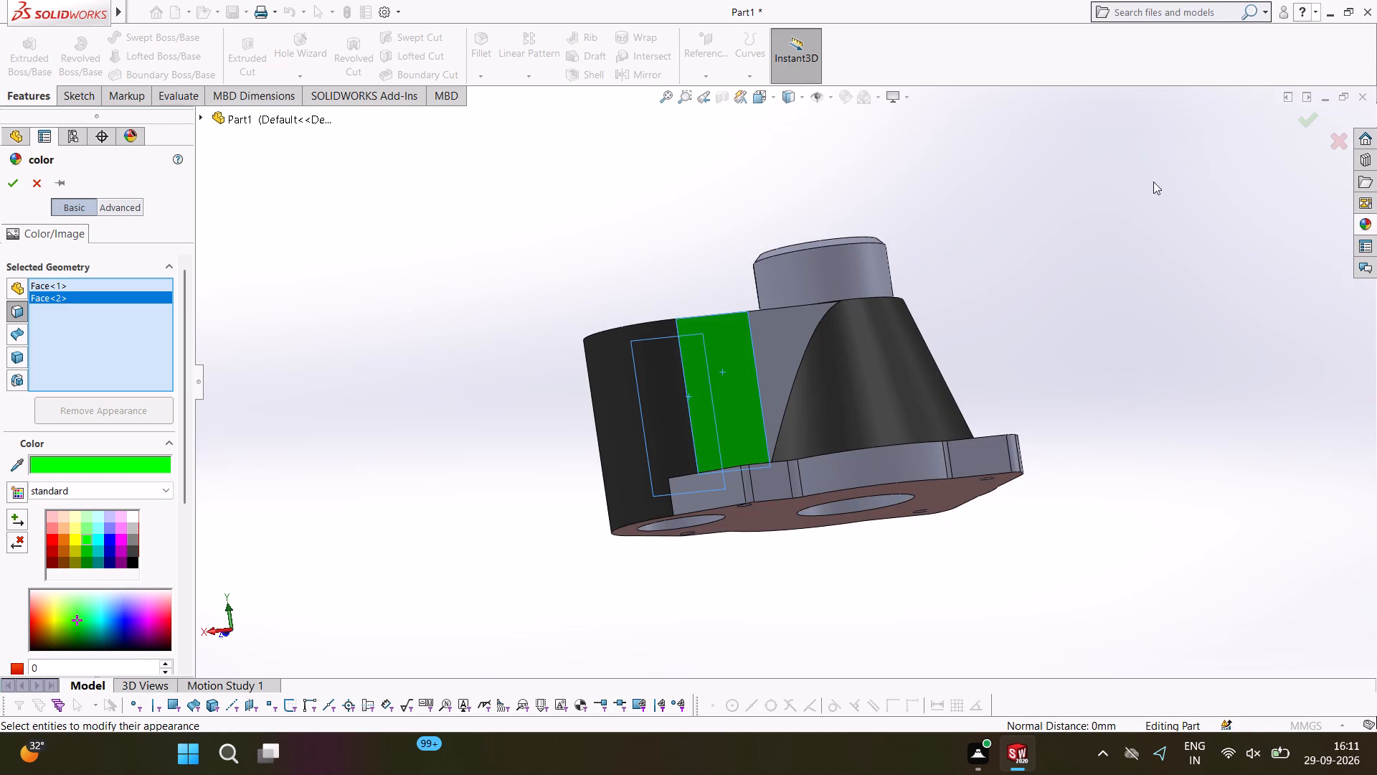
{"action": "middle_click_drag", "start_coordinate": [1142, 230], "coordinate": [1005, 418]}
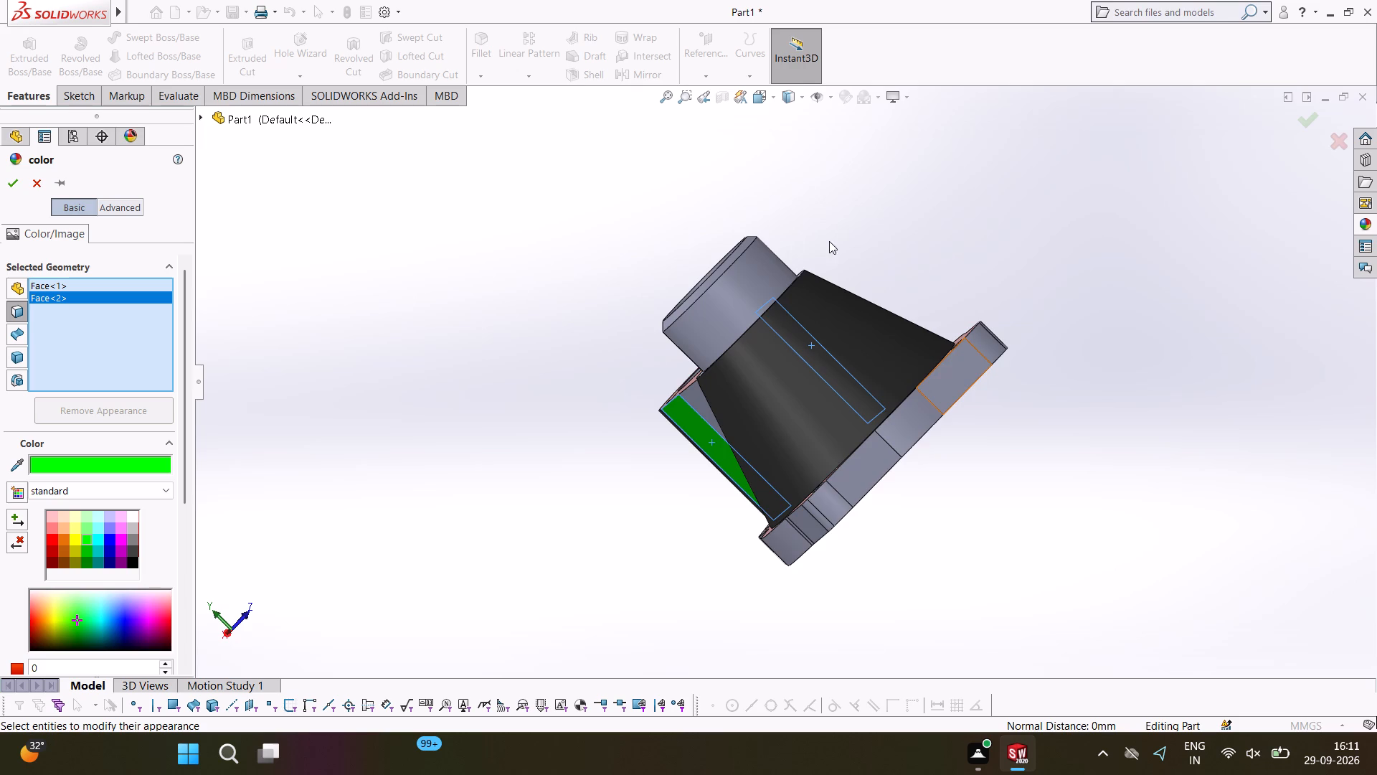
{"action": "middle_click_drag", "start_coordinate": [854, 243], "coordinate": [948, 238]}
{"action": "left_click", "coordinate": [856, 312]}
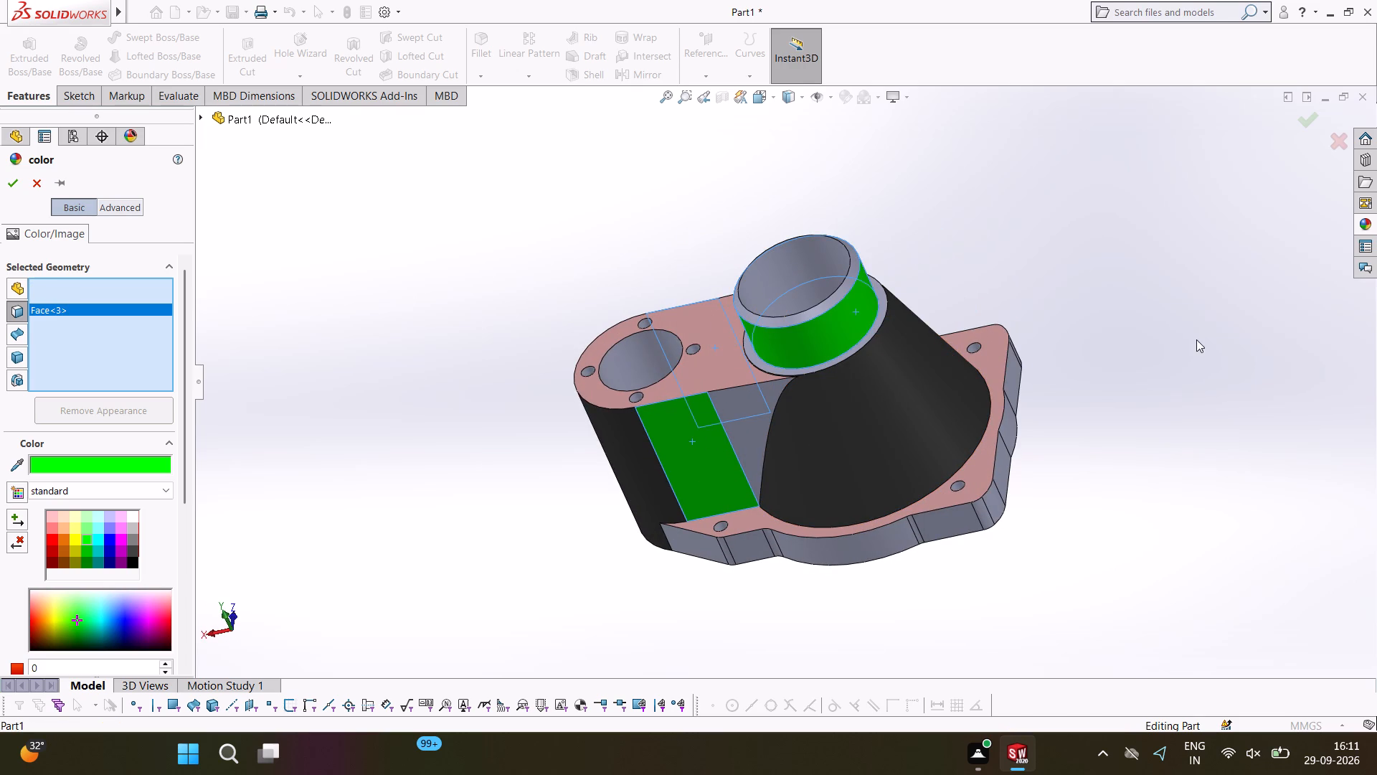
{"action": "middle_click_drag", "start_coordinate": [1135, 356], "coordinate": [937, 584]}
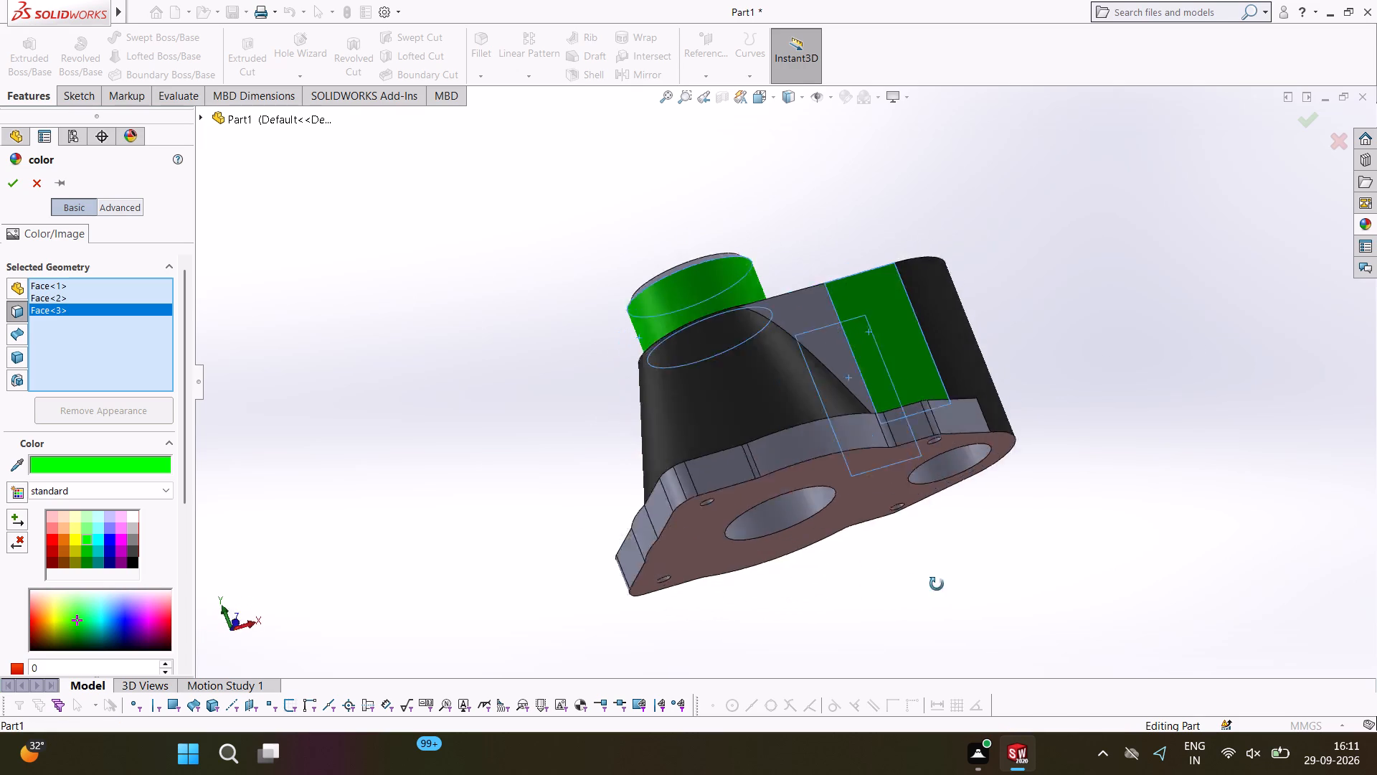
{"action": "middle_click_drag", "start_coordinate": [937, 584], "coordinate": [952, 595]}
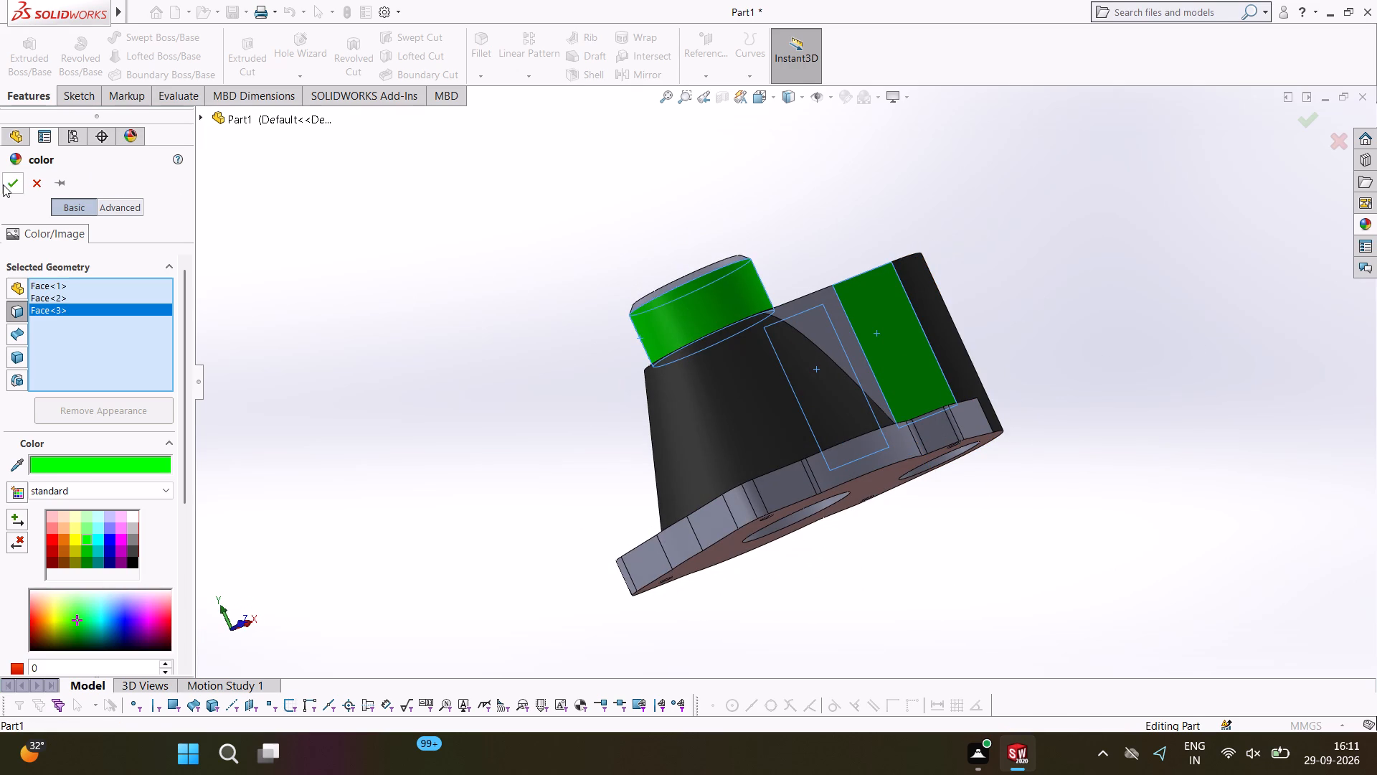
{"action": "left_click", "coordinate": [4, 184]}
{"action": "middle_click_drag", "start_coordinate": [998, 368], "coordinate": [661, 426]}
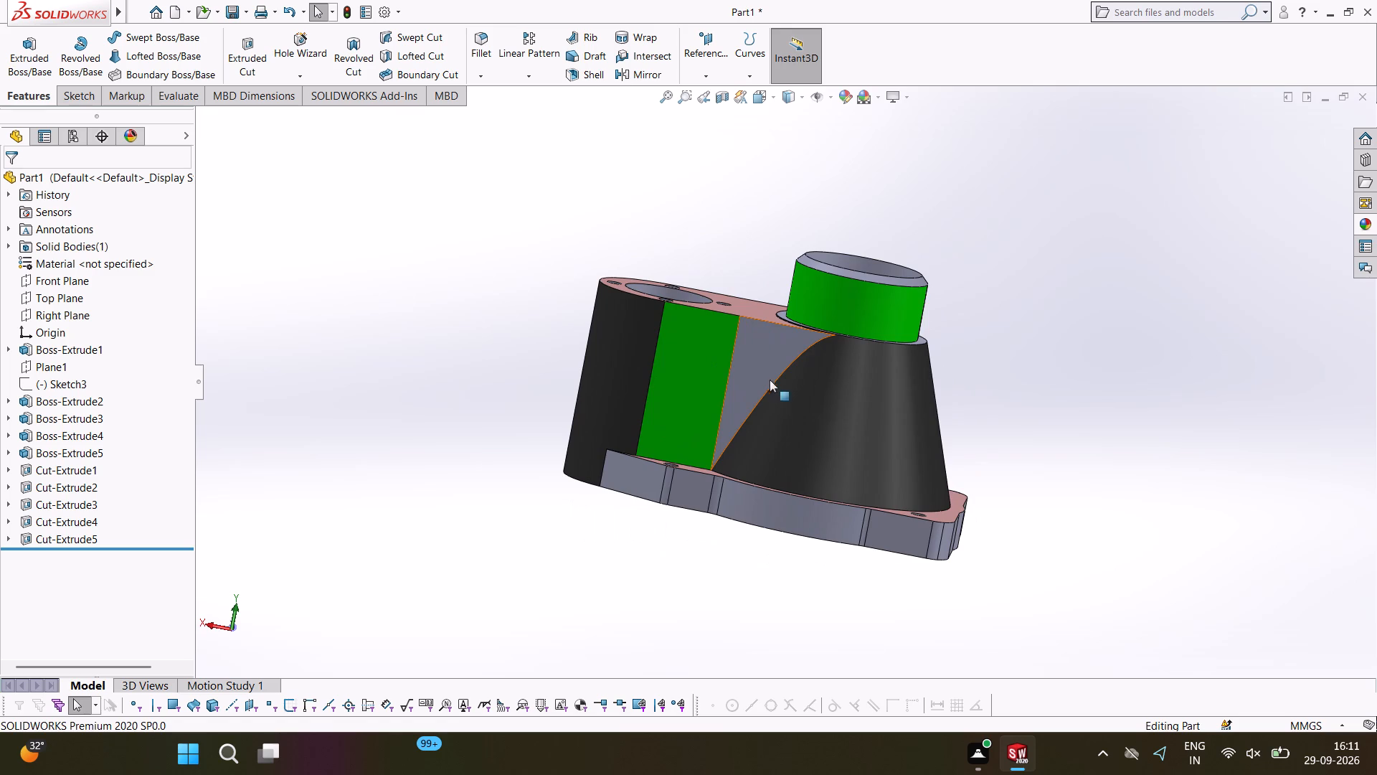
Colour the two opposite triangular side faces between the conical tower and the side boss light yellow.
{"action": "left_click", "coordinate": [764, 348]}
{"action": "left_click", "coordinate": [909, 282]}
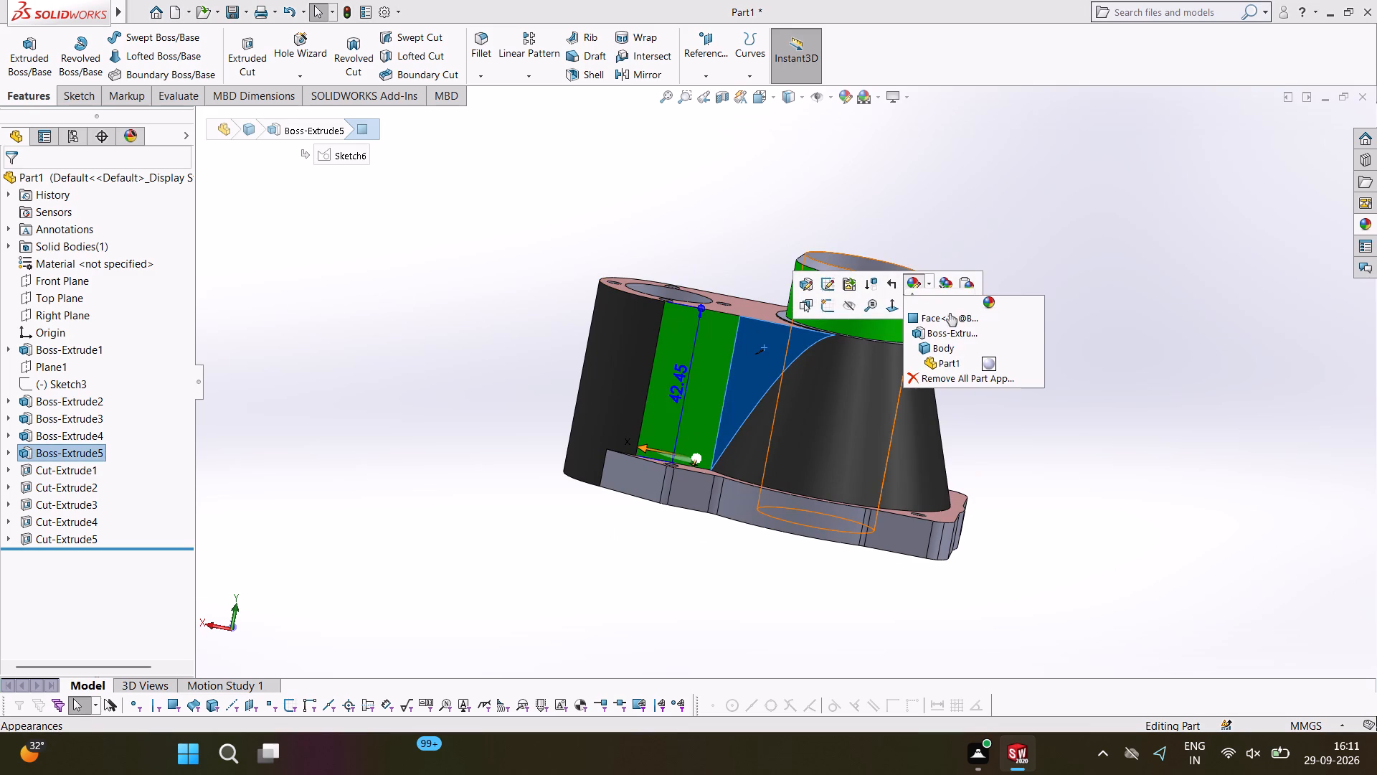
{"action": "left_click", "coordinate": [950, 315]}
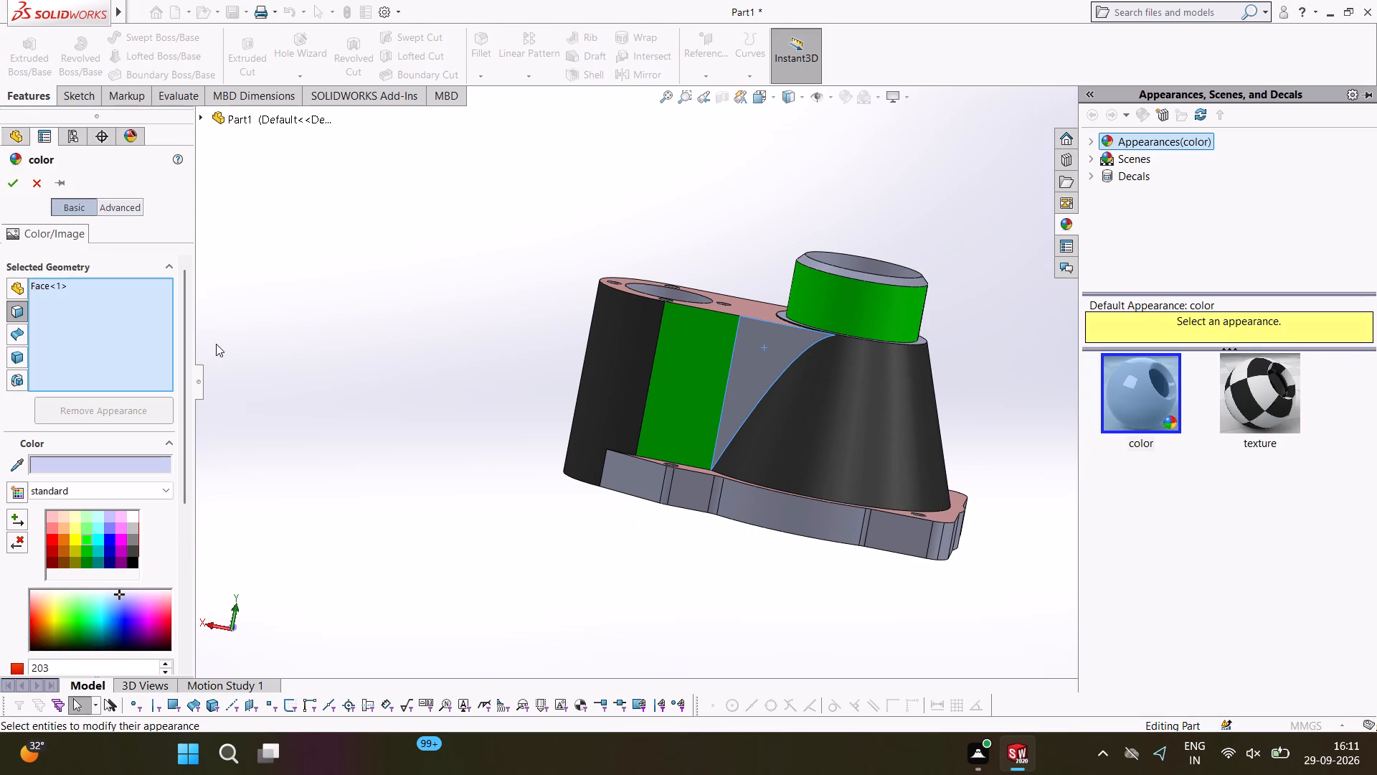
{"action": "left_click", "coordinate": [77, 531]}
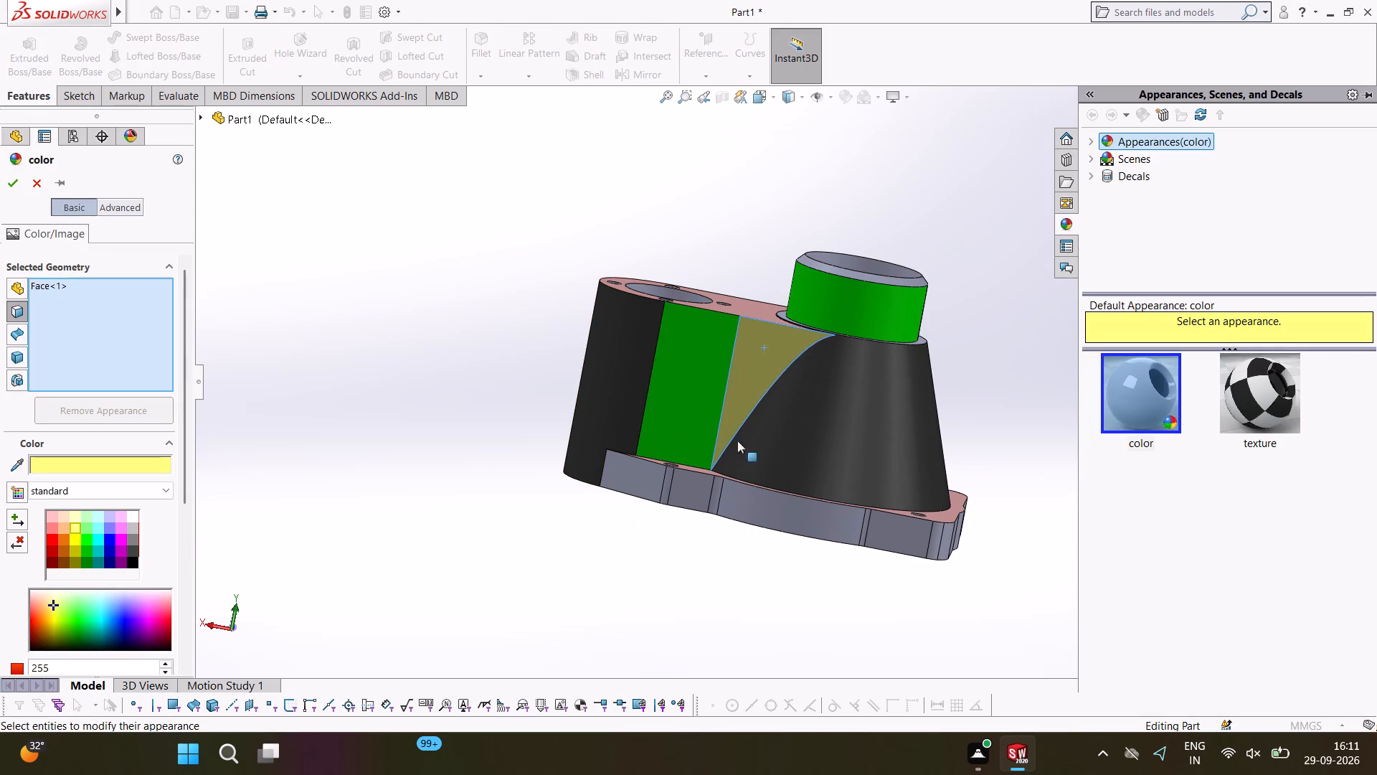
{"action": "middle_click_drag", "start_coordinate": [946, 350], "coordinate": [663, 545]}
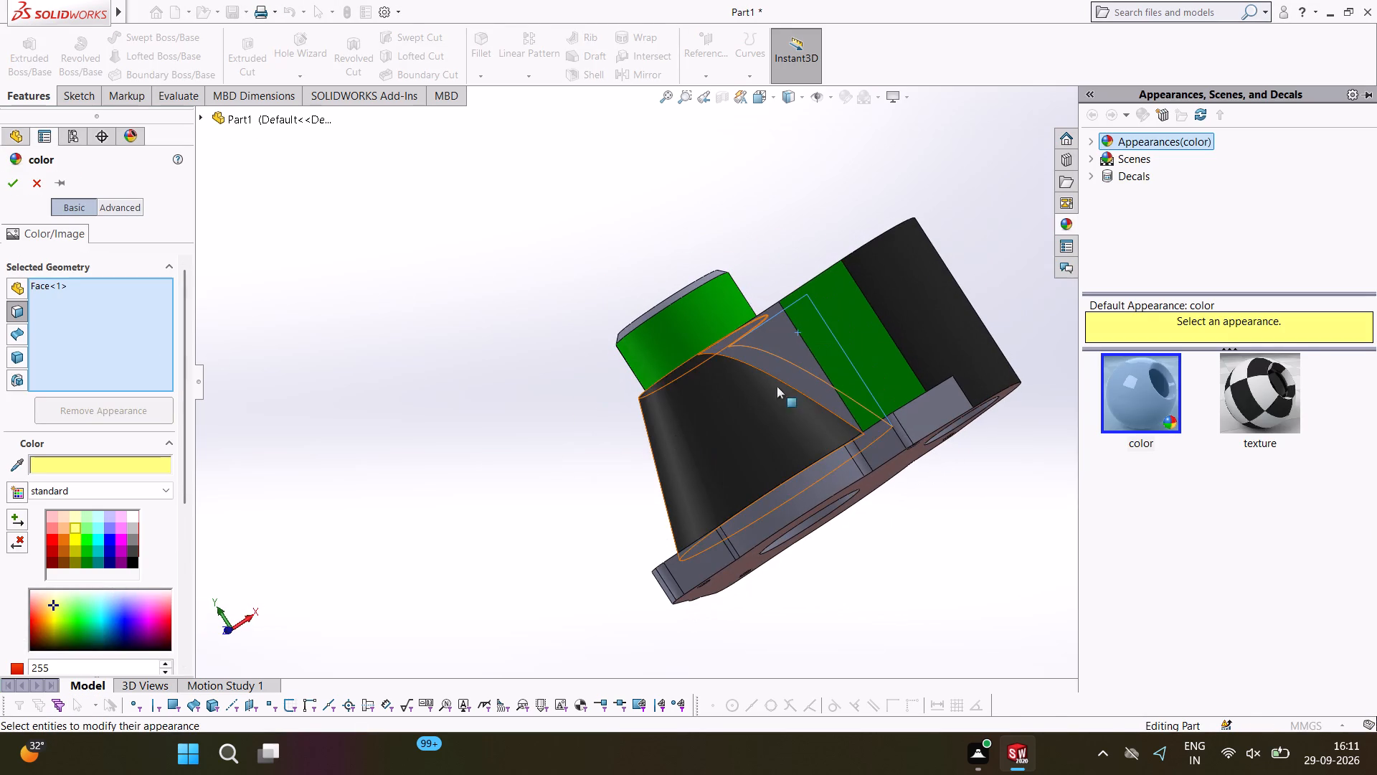
{"action": "left_click", "coordinate": [795, 375]}
{"action": "middle_click_drag", "start_coordinate": [990, 504], "coordinate": [1076, 342]}
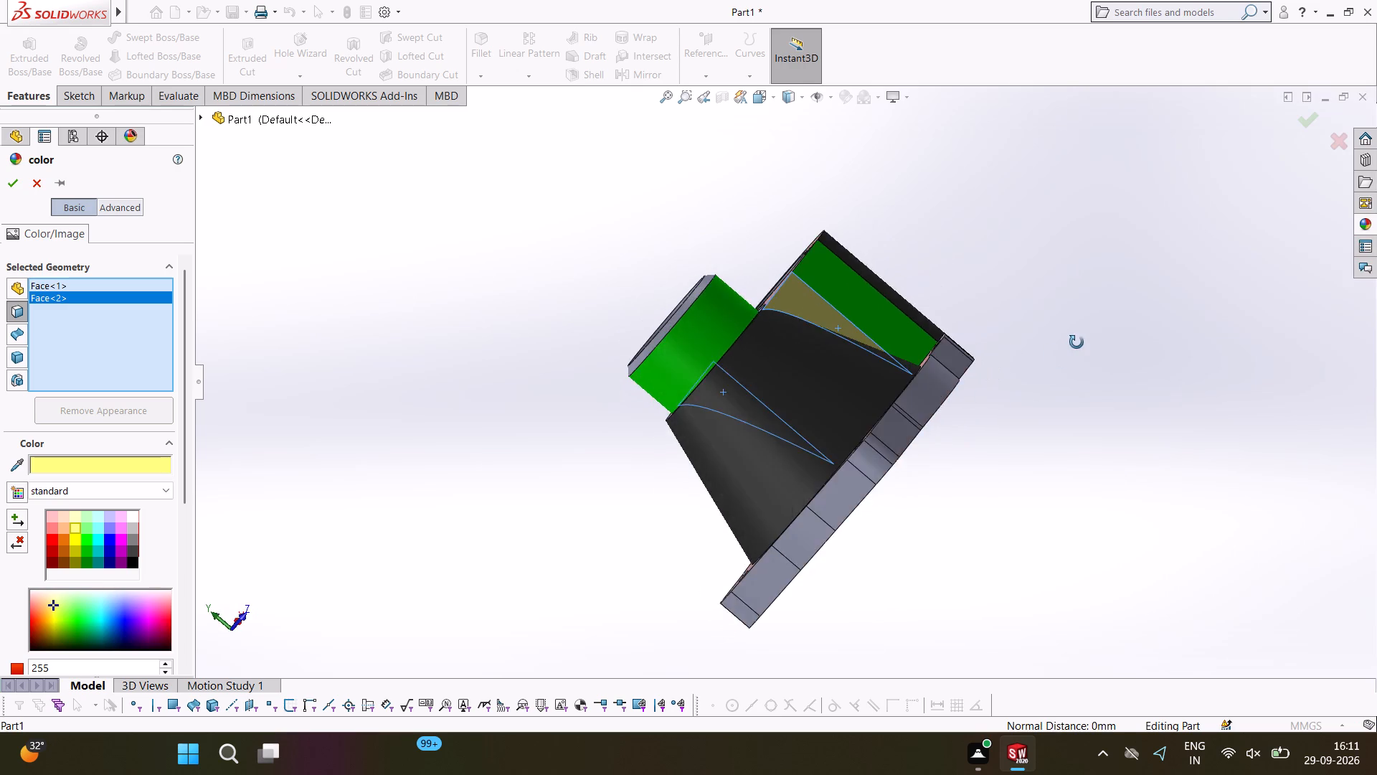
{"action": "middle_click_drag", "start_coordinate": [1076, 342], "coordinate": [1284, 0]}
{"action": "middle_click_drag", "start_coordinate": [1284, 0], "coordinate": [1029, 504]}
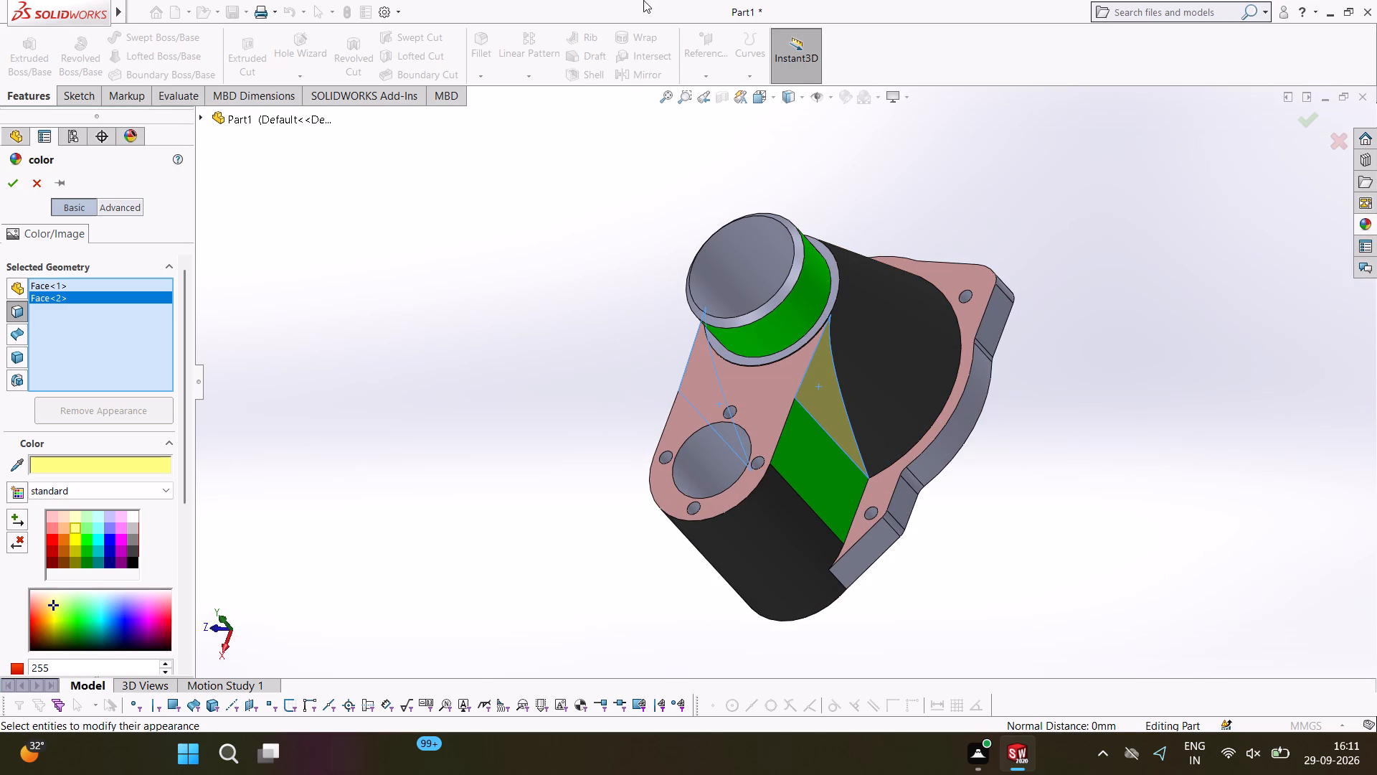
{"action": "left_click", "coordinate": [19, 194]}
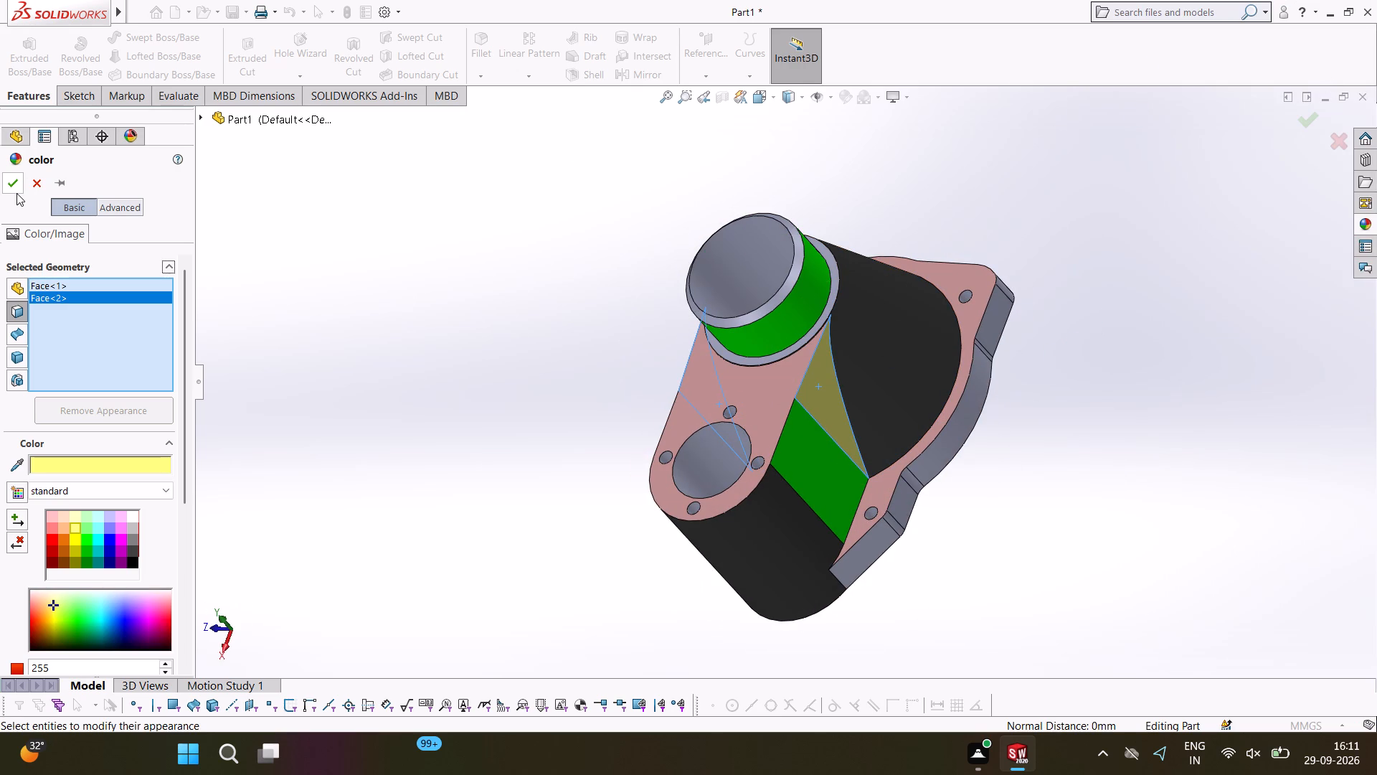
{"action": "left_click", "coordinate": [16, 193]}
{"action": "left_click", "coordinate": [436, 347]}
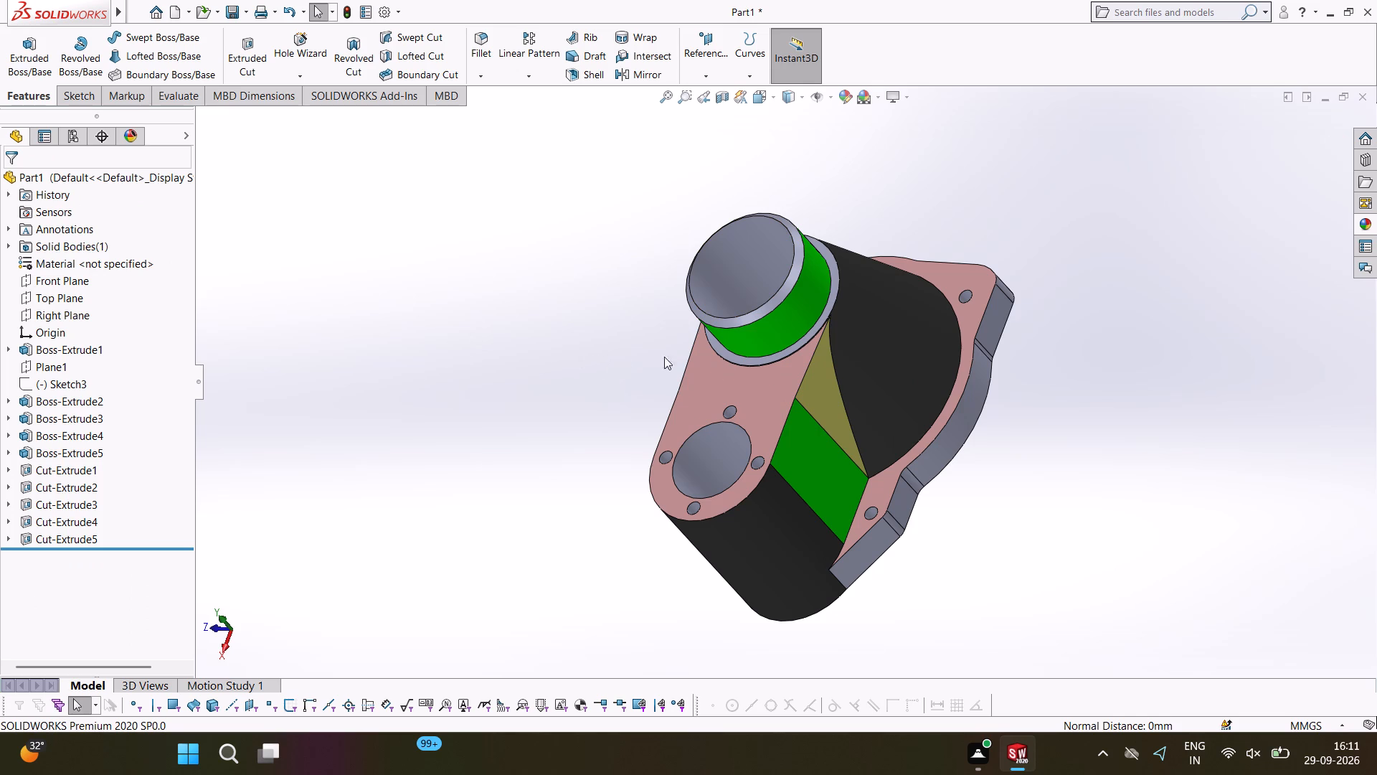
Set the ring-shaped shoulder face around the base of the top collar to dark red.
{"action": "middle_click_drag", "start_coordinate": [715, 357], "coordinate": [731, 357]}
{"action": "middle_click_drag", "start_coordinate": [973, 304], "coordinate": [1055, 367]}
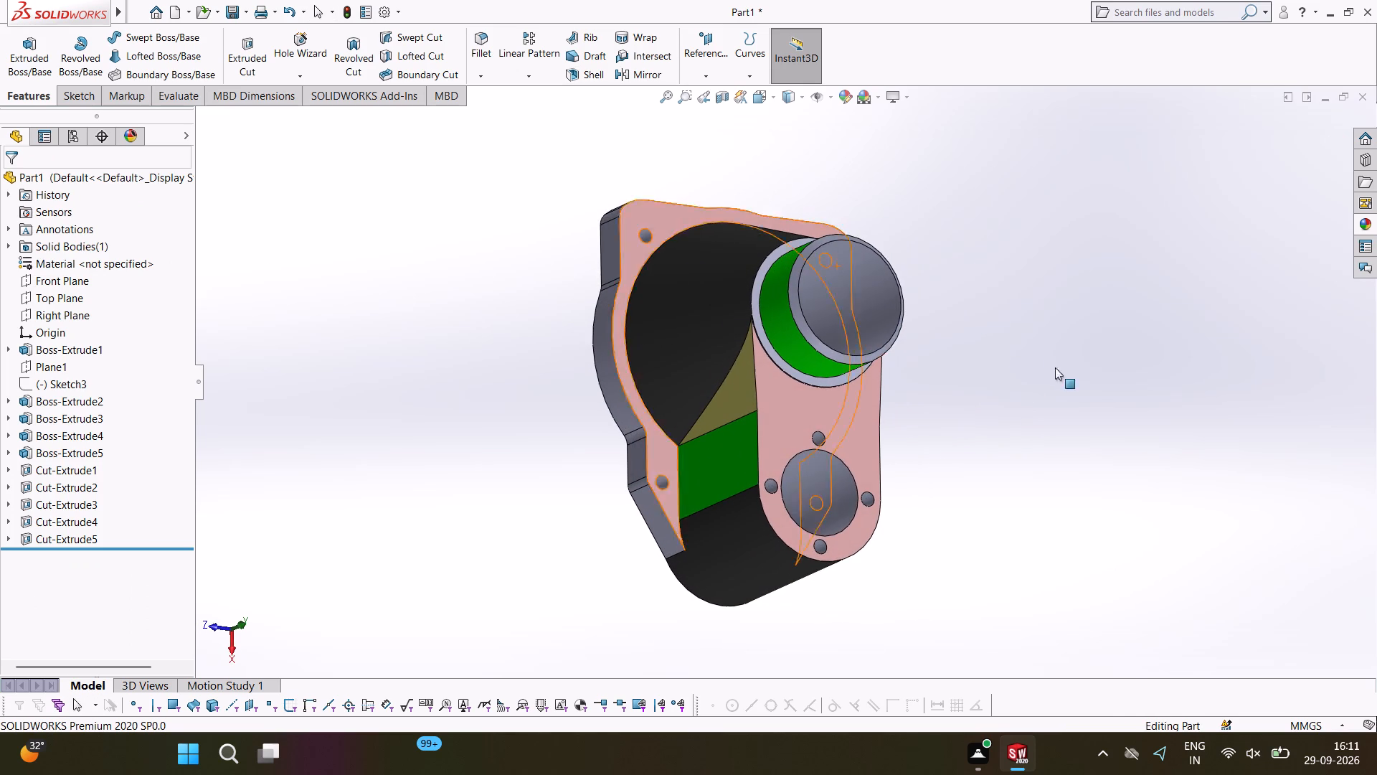
{"action": "left_click", "coordinate": [765, 338]}
{"action": "left_click", "coordinate": [914, 278]}
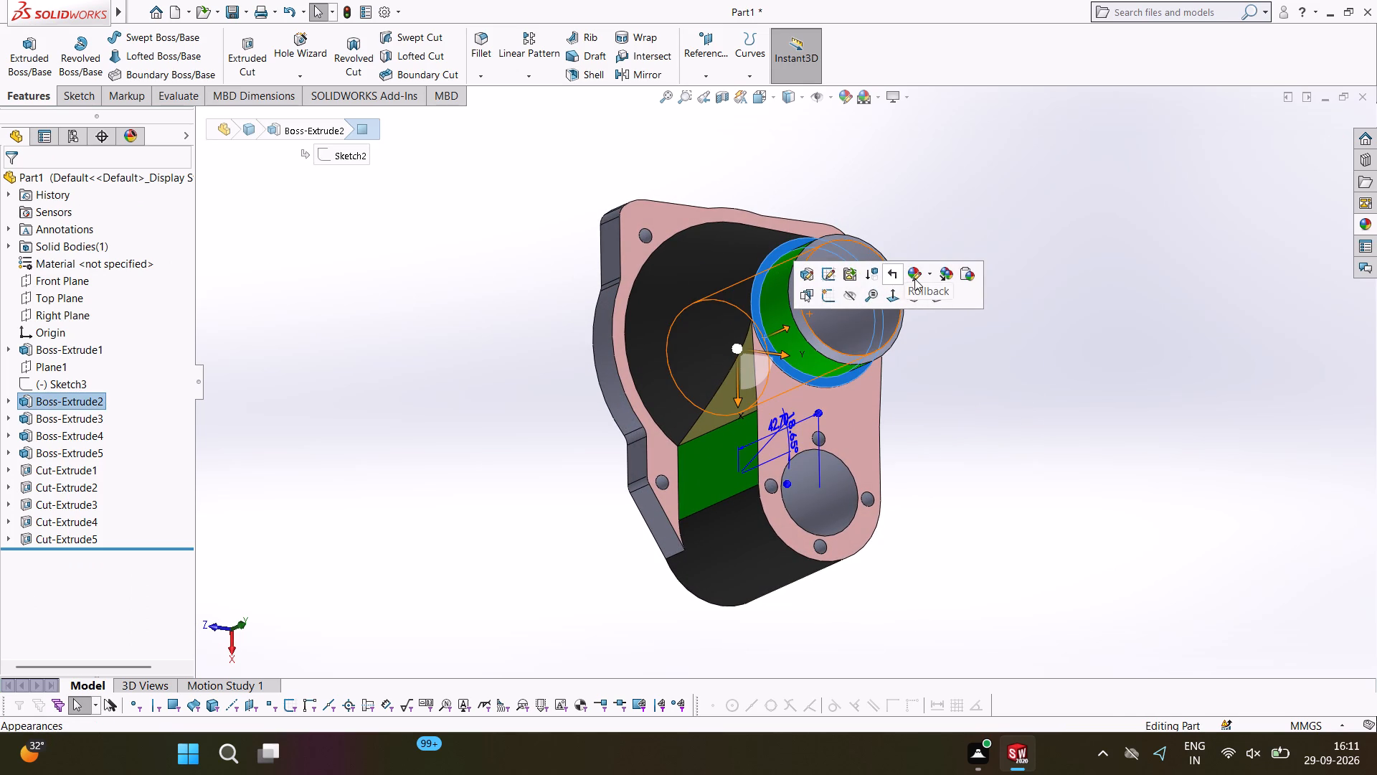
{"action": "left_click", "coordinate": [921, 302]}
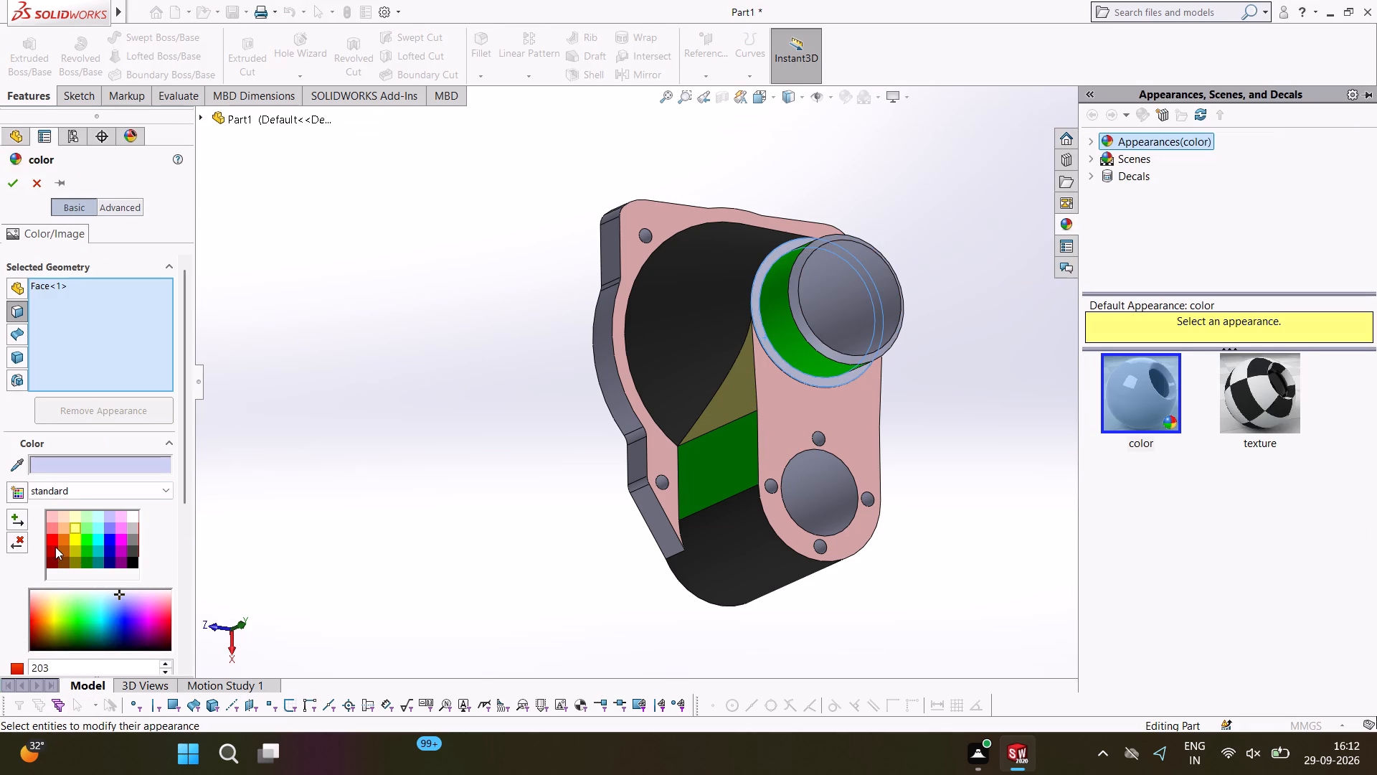
{"action": "left_click", "coordinate": [55, 547]}
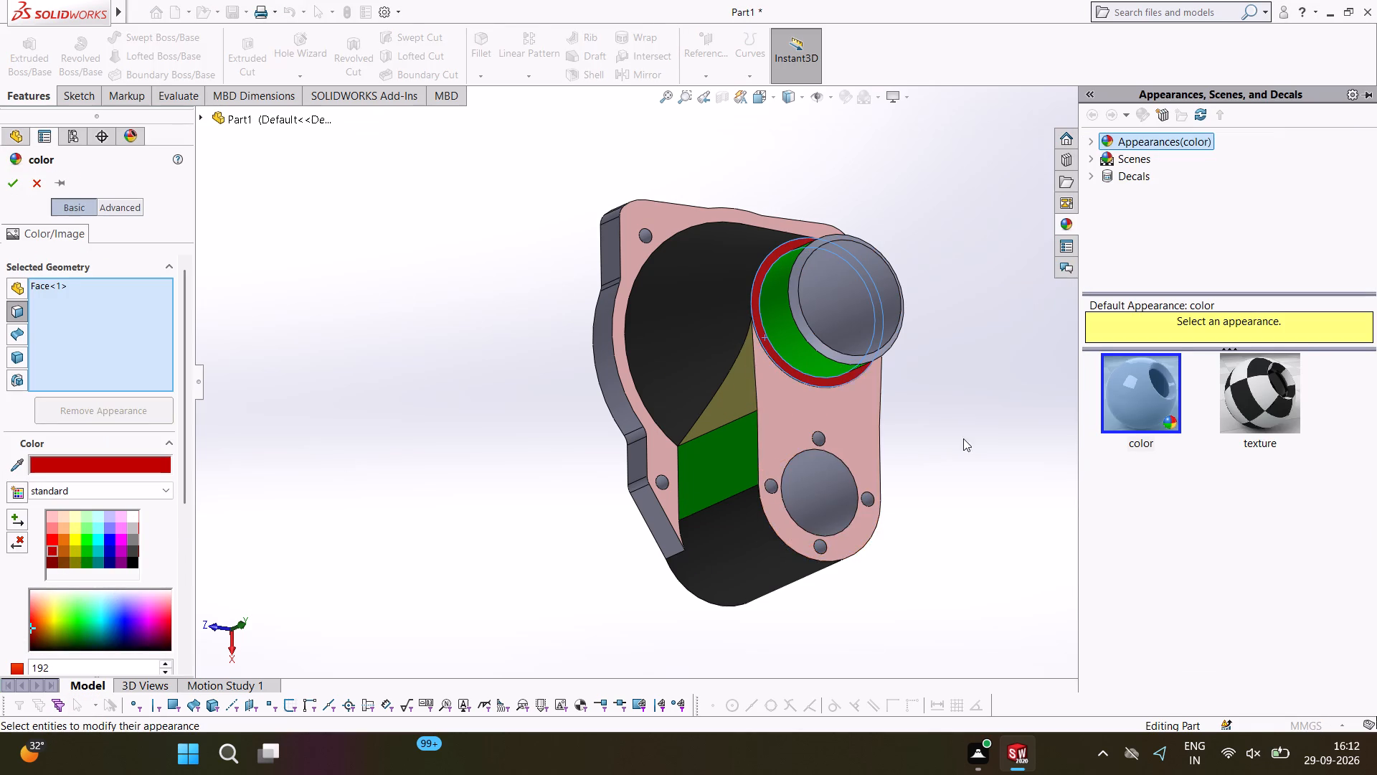
Add the base flange's six flat edge faces beside the mounting holes to the dark red colouring and apply it.
{"action": "middle_click_drag", "start_coordinate": [970, 436], "coordinate": [641, 291]}
{"action": "middle_click_drag", "start_coordinate": [640, 299], "coordinate": [638, 338]}
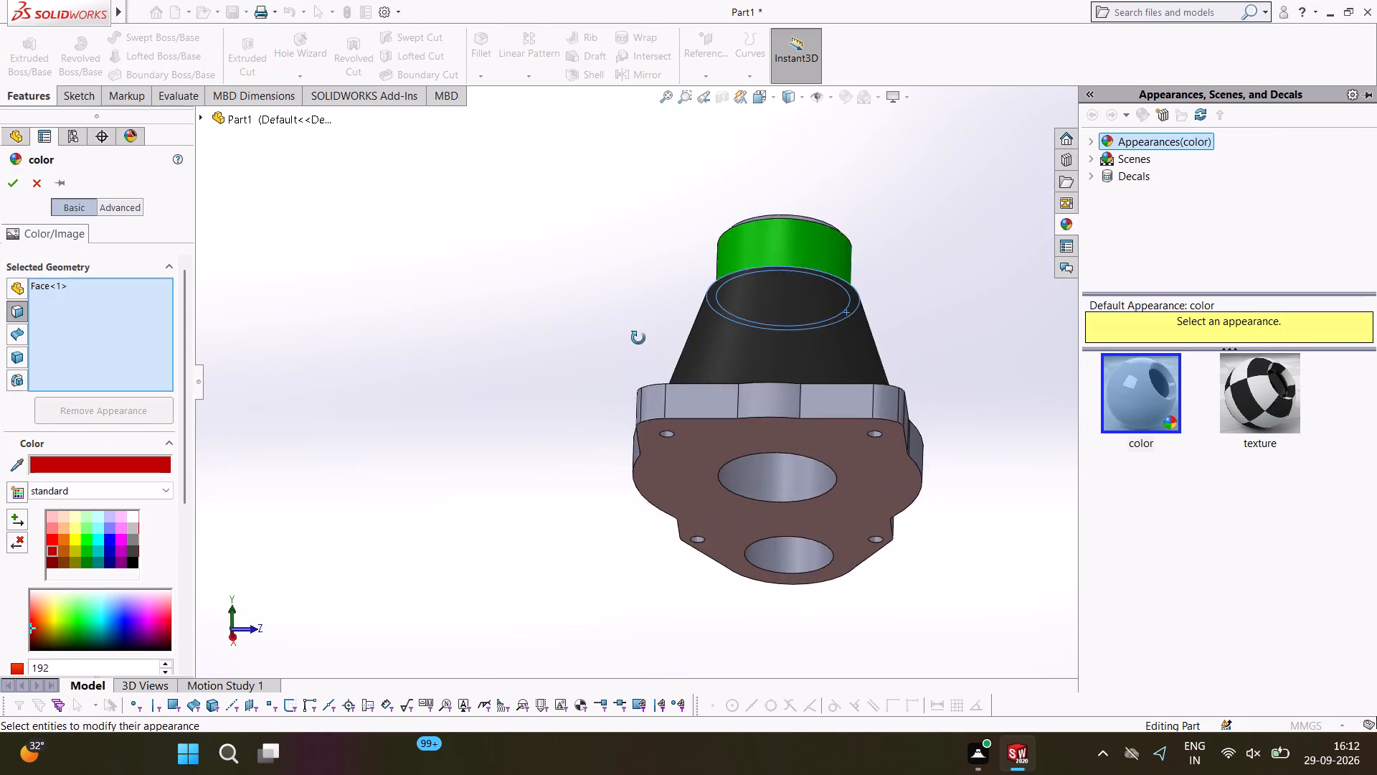
{"action": "middle_click_drag", "start_coordinate": [638, 338], "coordinate": [638, 439]}
{"action": "left_click", "coordinate": [683, 532]}
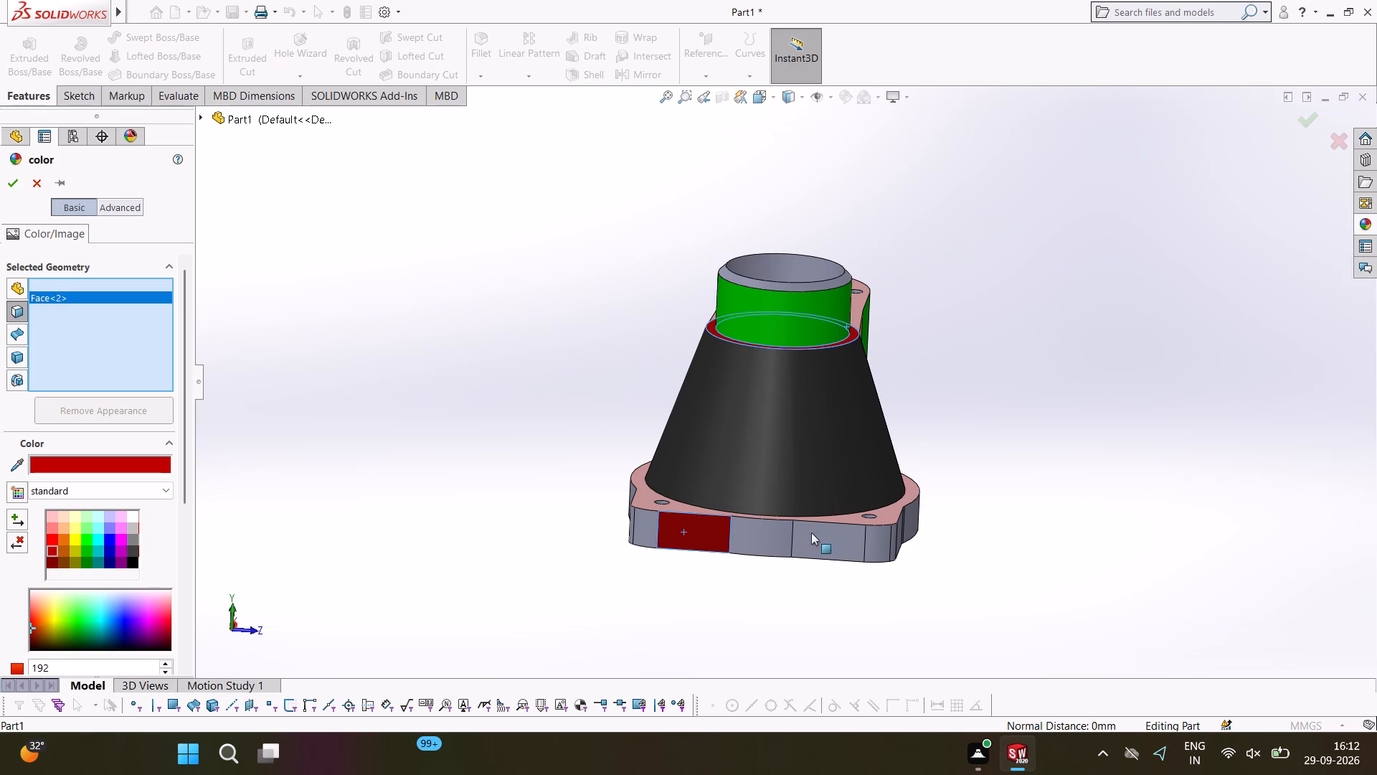
{"action": "left_click", "coordinate": [825, 534]}
{"action": "middle_click_drag", "start_coordinate": [975, 570], "coordinate": [954, 576]}
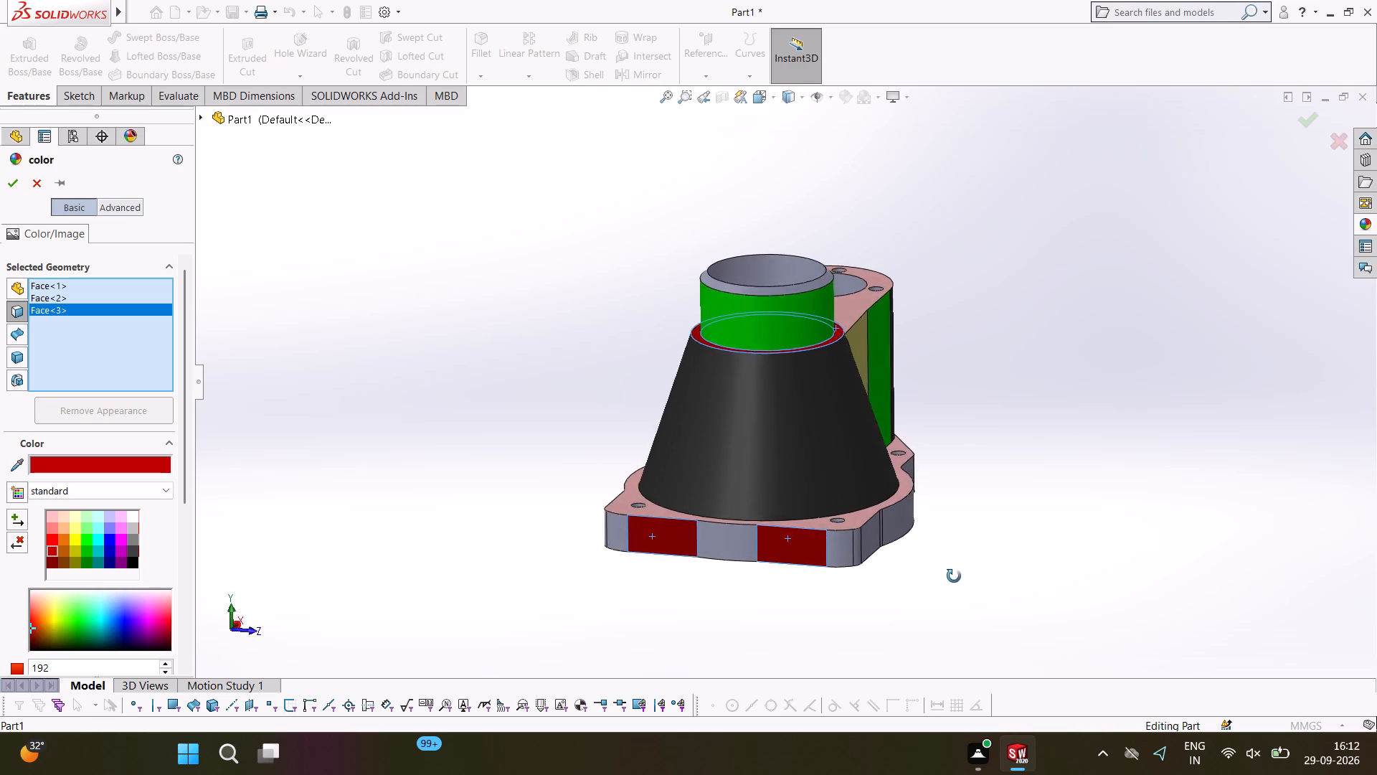
{"action": "middle_click_drag", "start_coordinate": [954, 576], "coordinate": [859, 599]}
{"action": "left_click", "coordinate": [716, 555]}
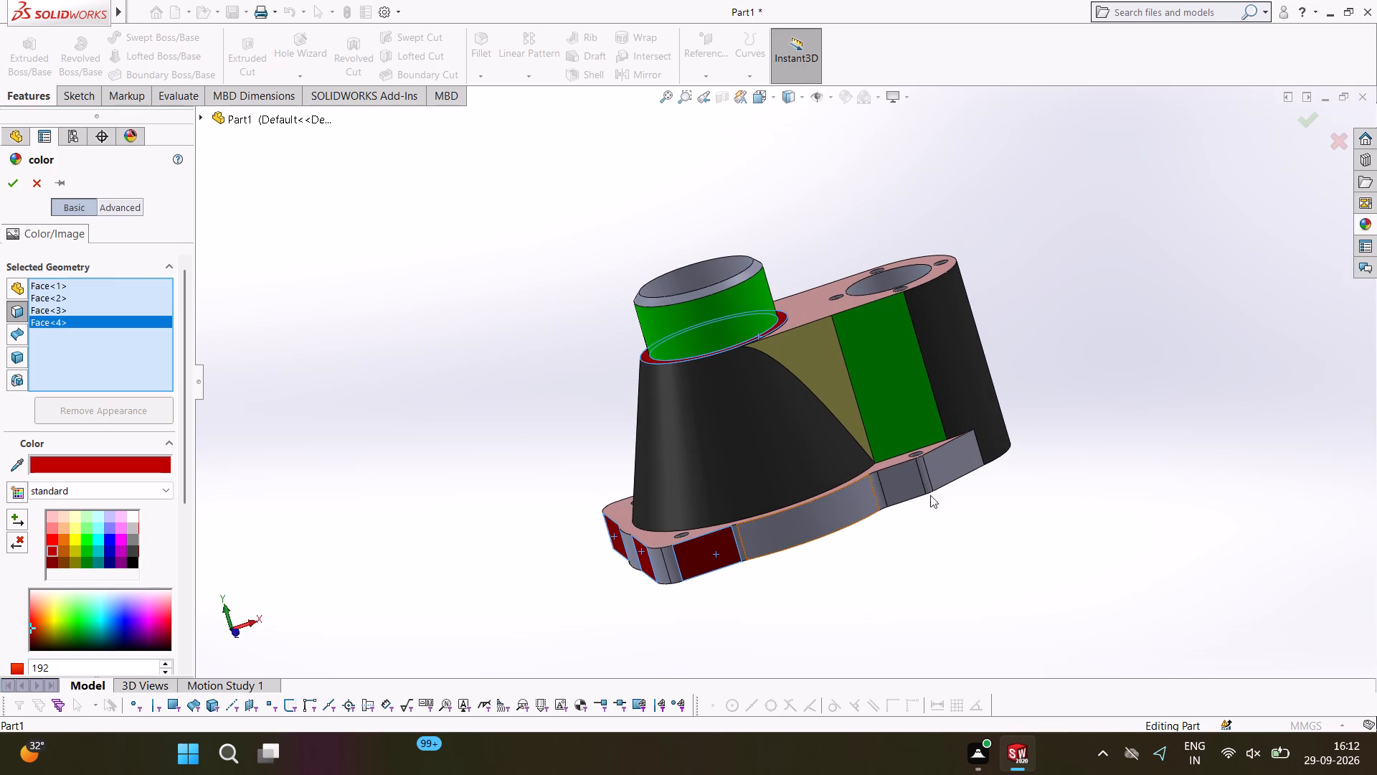
{"action": "left_click", "coordinate": [914, 487]}
{"action": "middle_click_drag", "start_coordinate": [1007, 492], "coordinate": [1000, 497]}
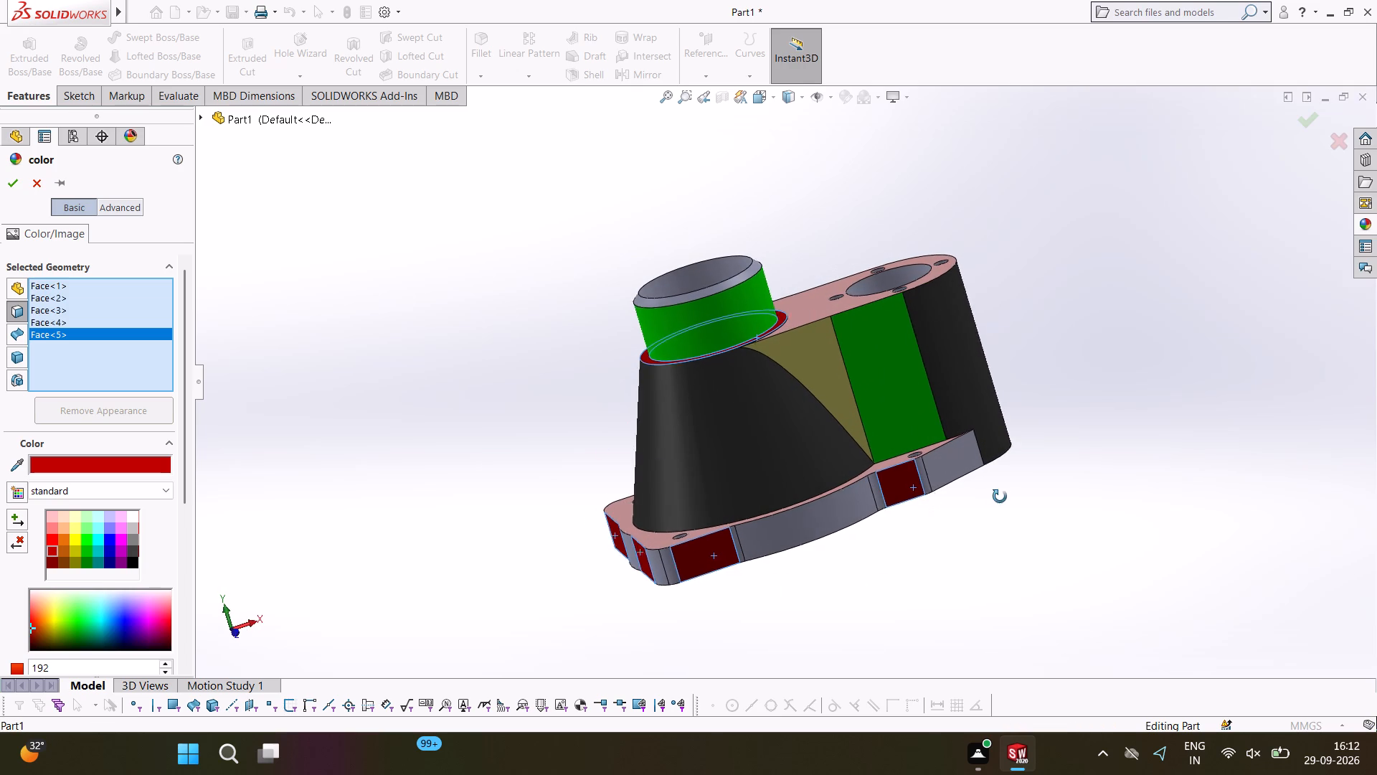
{"action": "middle_click_drag", "start_coordinate": [1000, 497], "coordinate": [874, 558]}
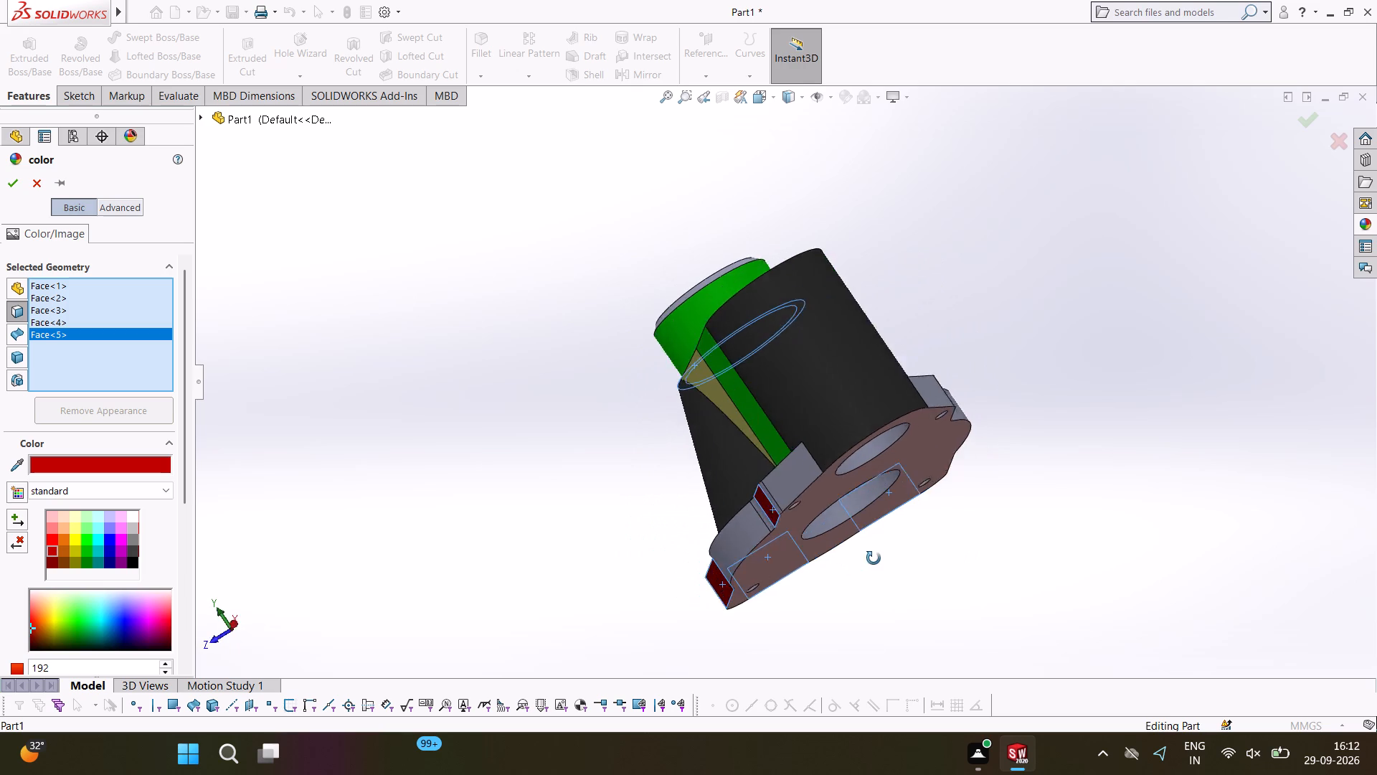
{"action": "middle_click_drag", "start_coordinate": [874, 558], "coordinate": [787, 669]}
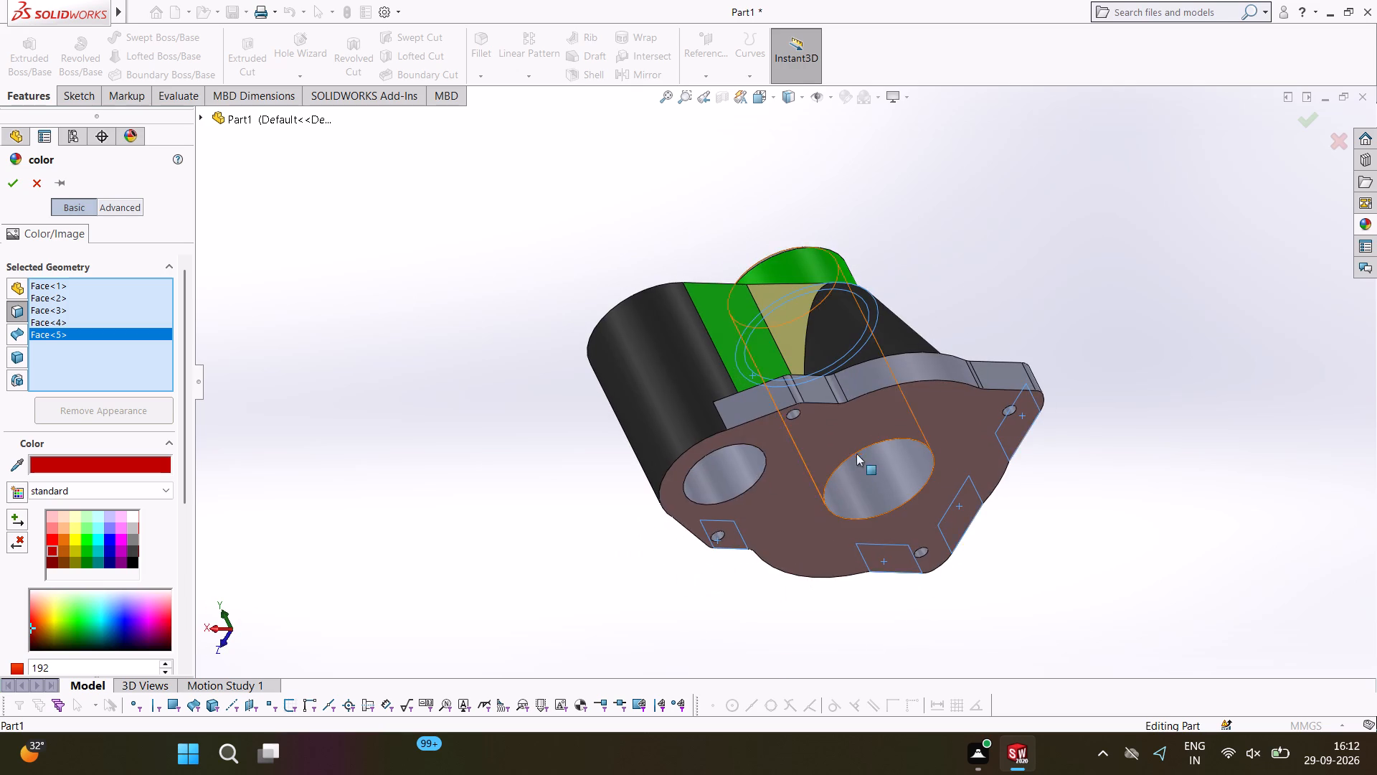
{"action": "left_click", "coordinate": [821, 393]}
{"action": "left_click", "coordinate": [1007, 375]}
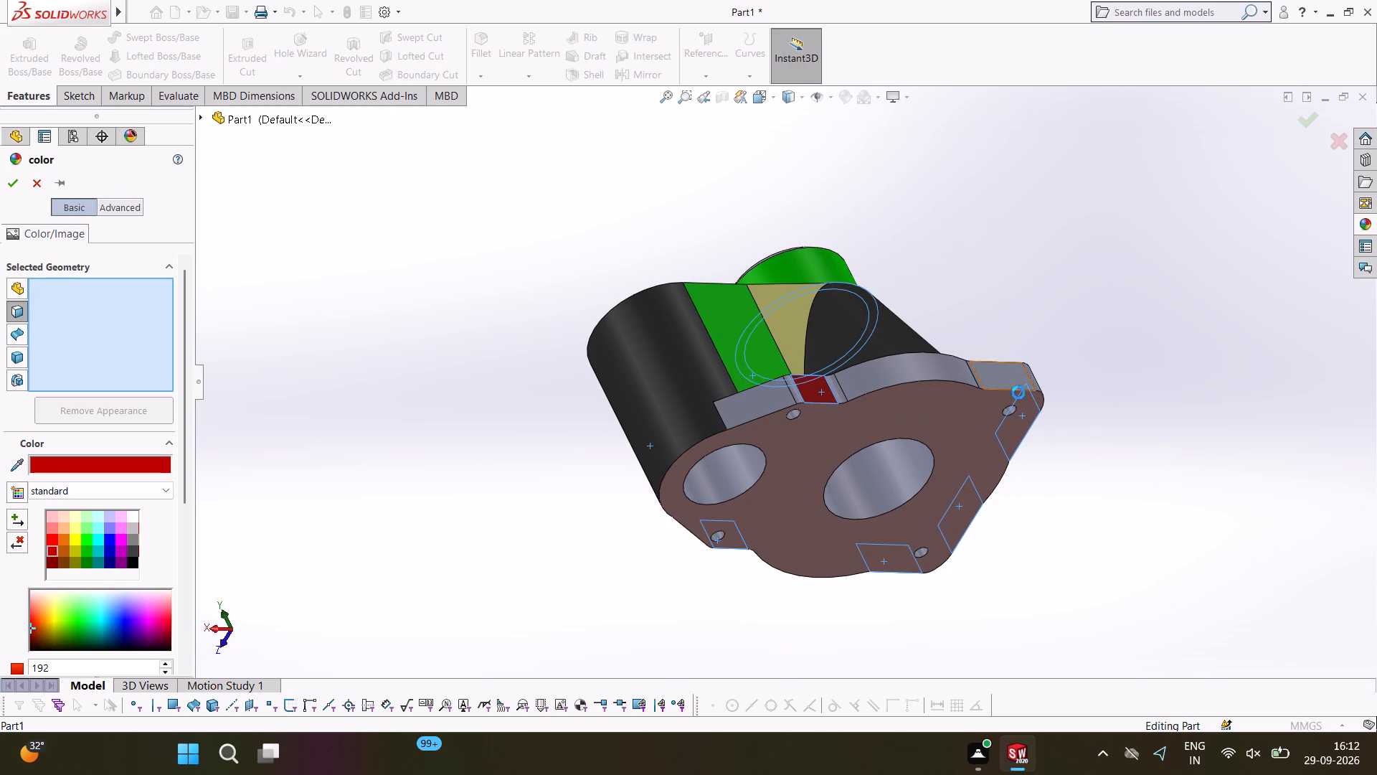
{"action": "middle_click_drag", "start_coordinate": [1046, 399], "coordinate": [764, 476]}
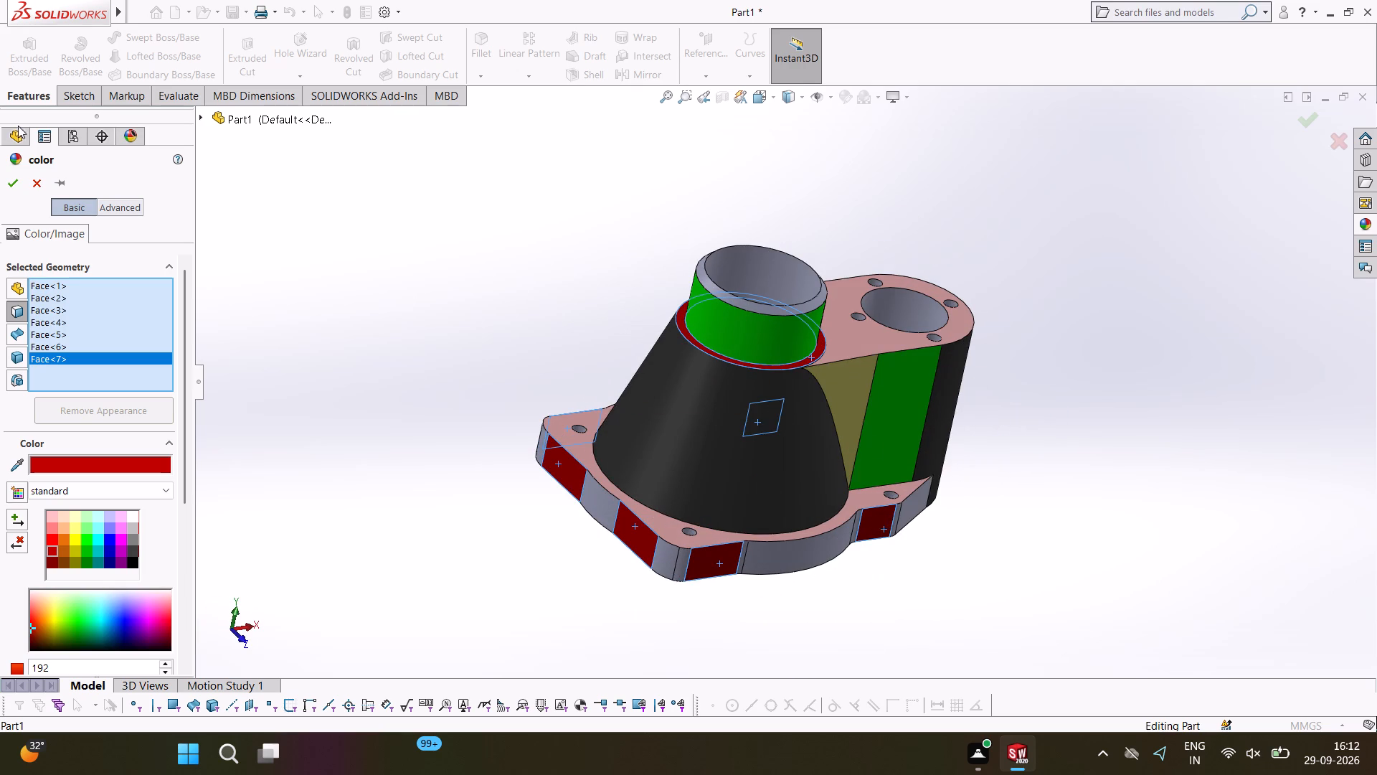
{"action": "left_click", "coordinate": [13, 184]}
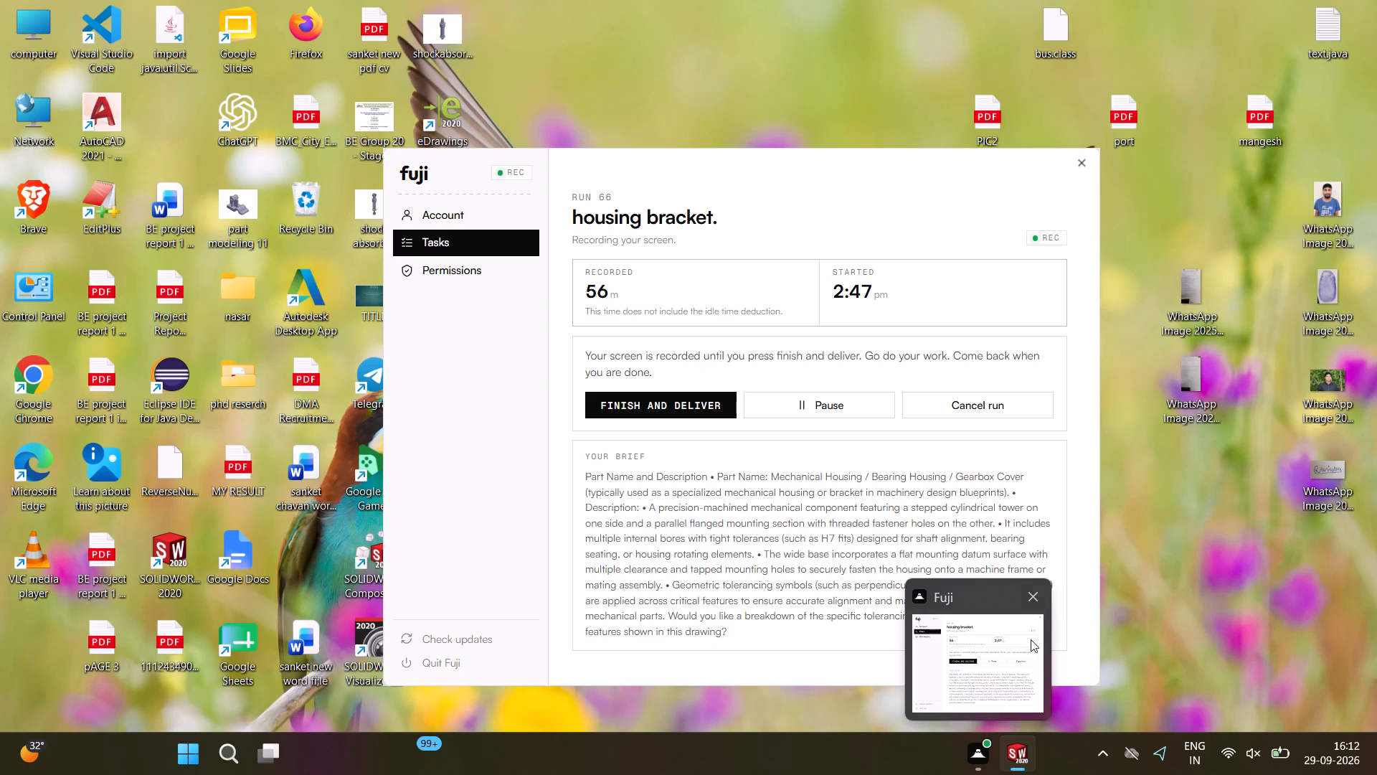
{"action": "left_click", "coordinate": [1011, 215]}
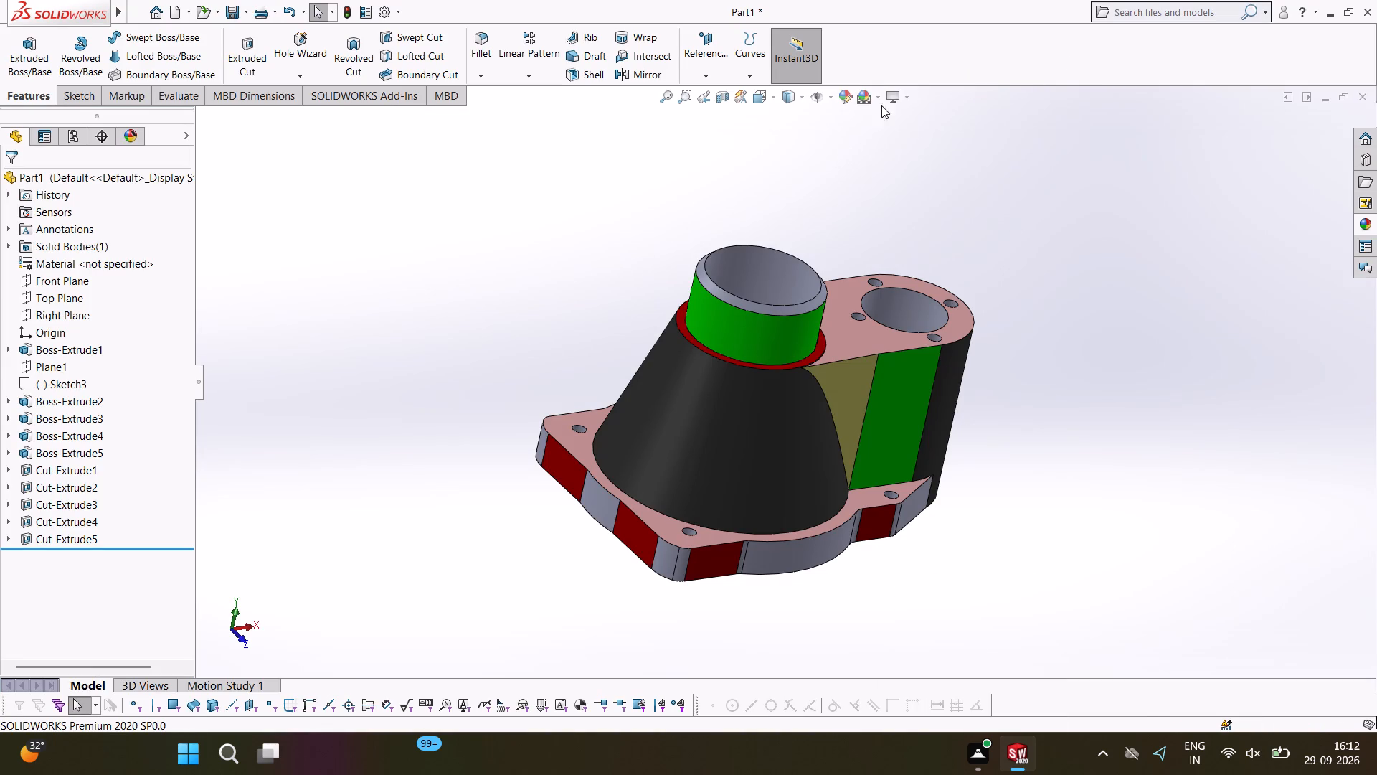
Set the top collar's narrow bevelled rim face to black.
{"action": "left_click", "coordinate": [811, 307]}
{"action": "left_click", "coordinate": [962, 245]}
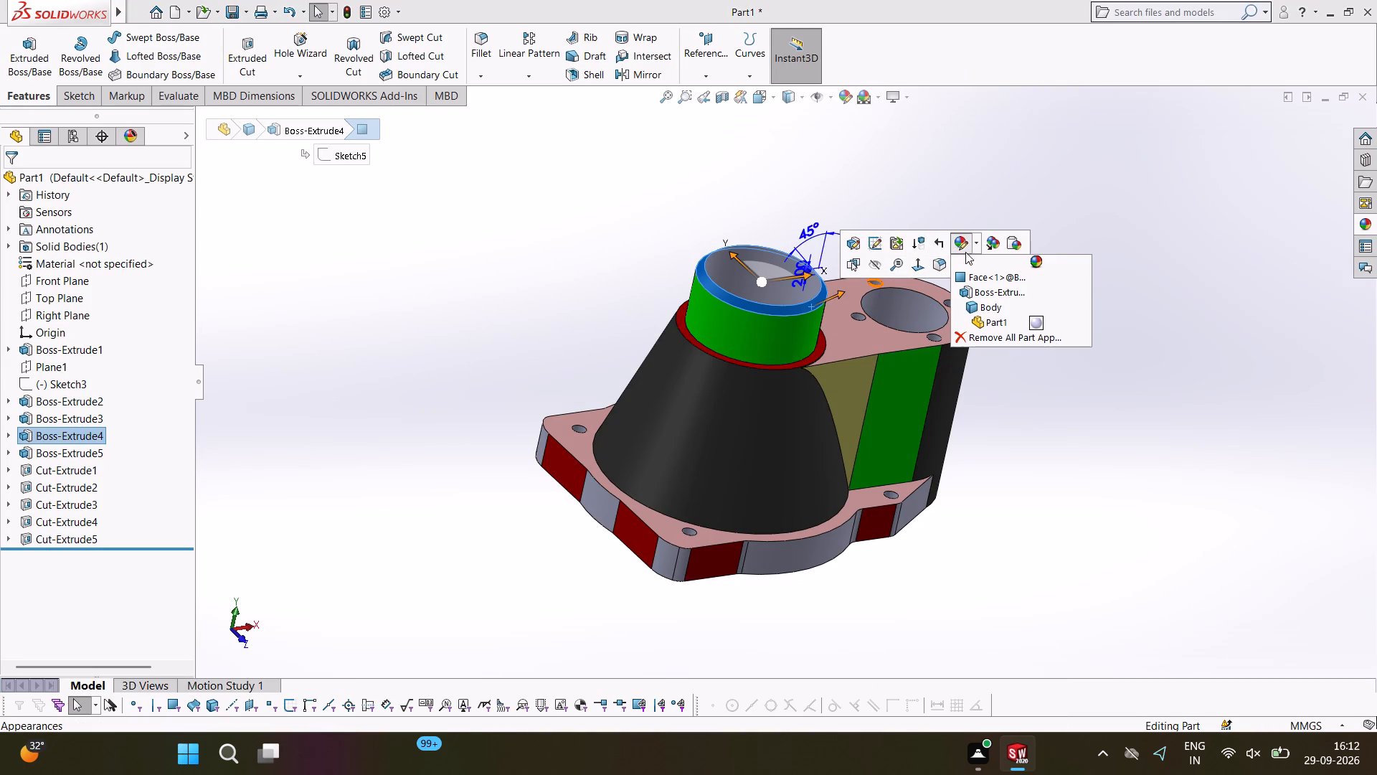
{"action": "left_click", "coordinate": [1007, 281]}
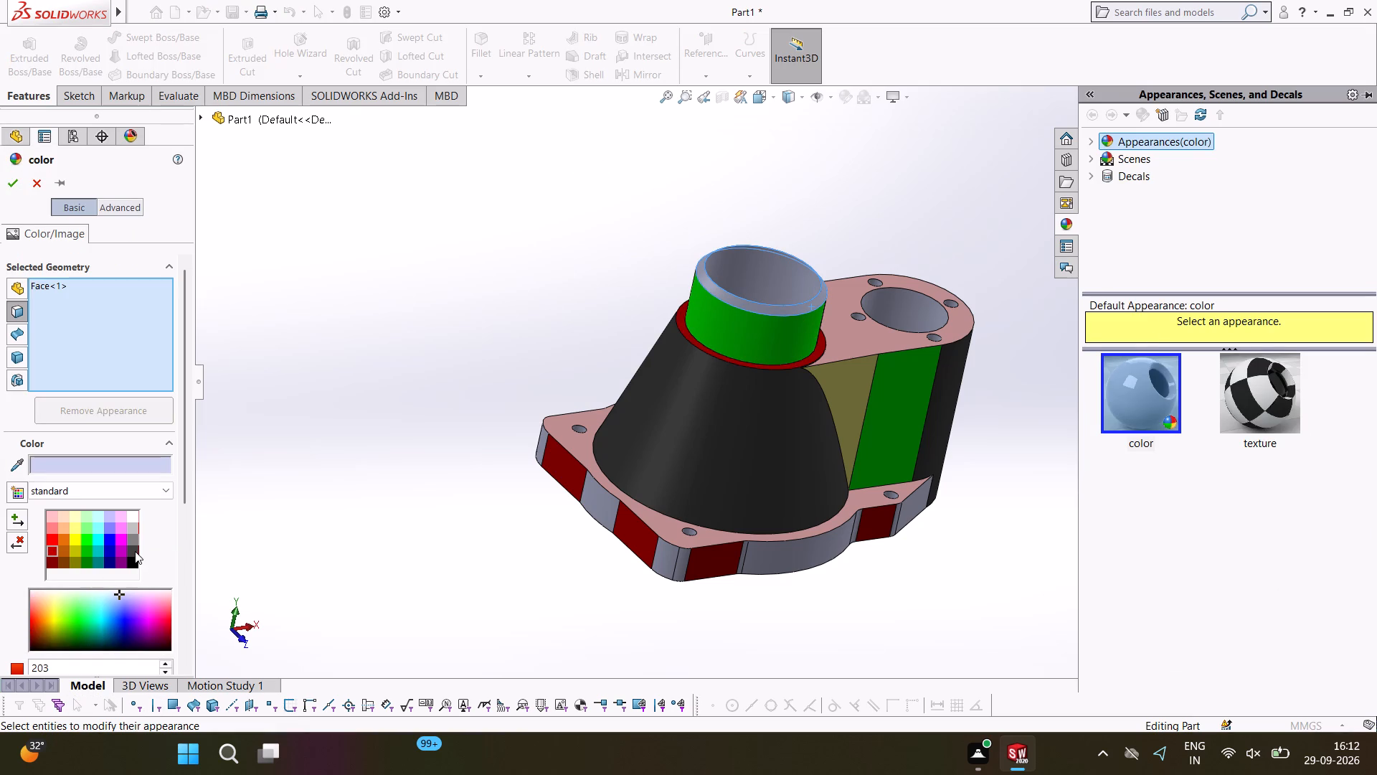
{"action": "left_click", "coordinate": [135, 551]}
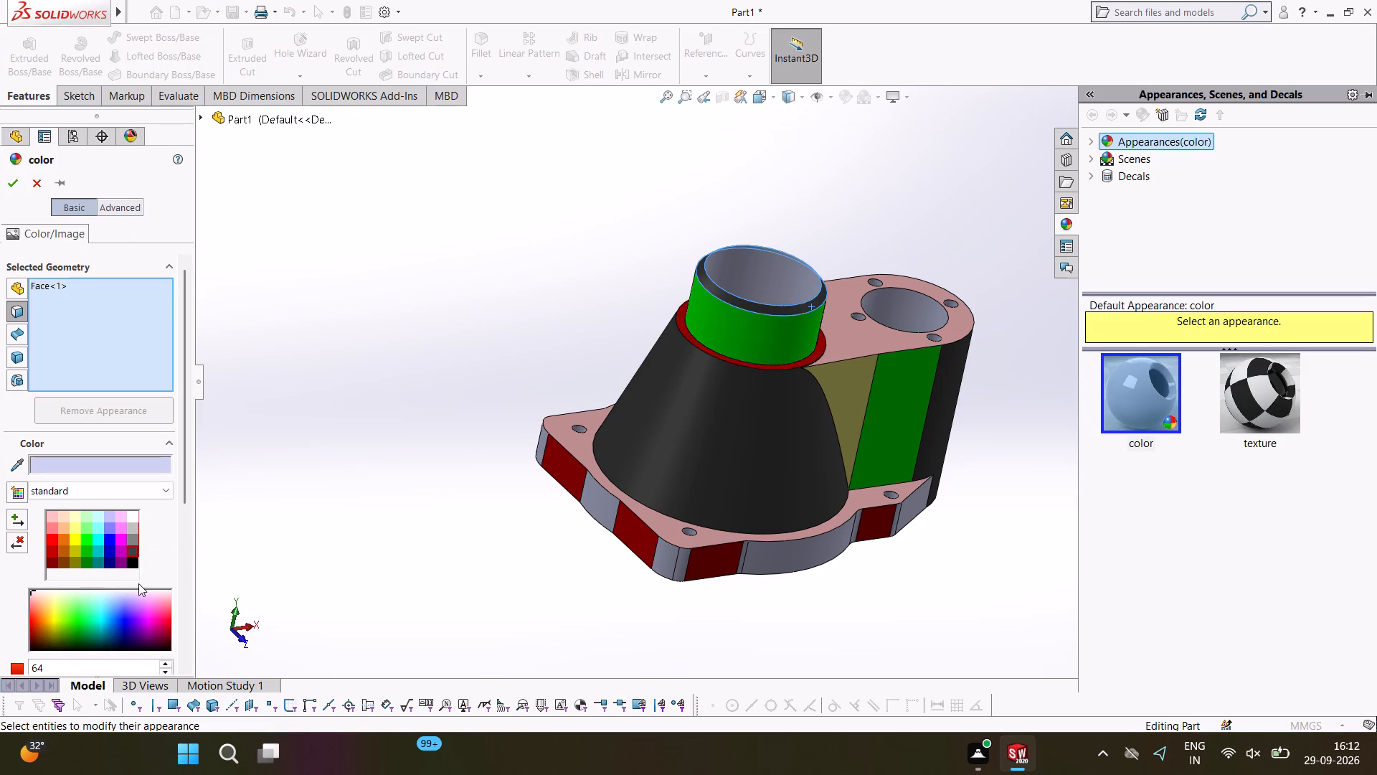
{"action": "left_click", "coordinate": [135, 562]}
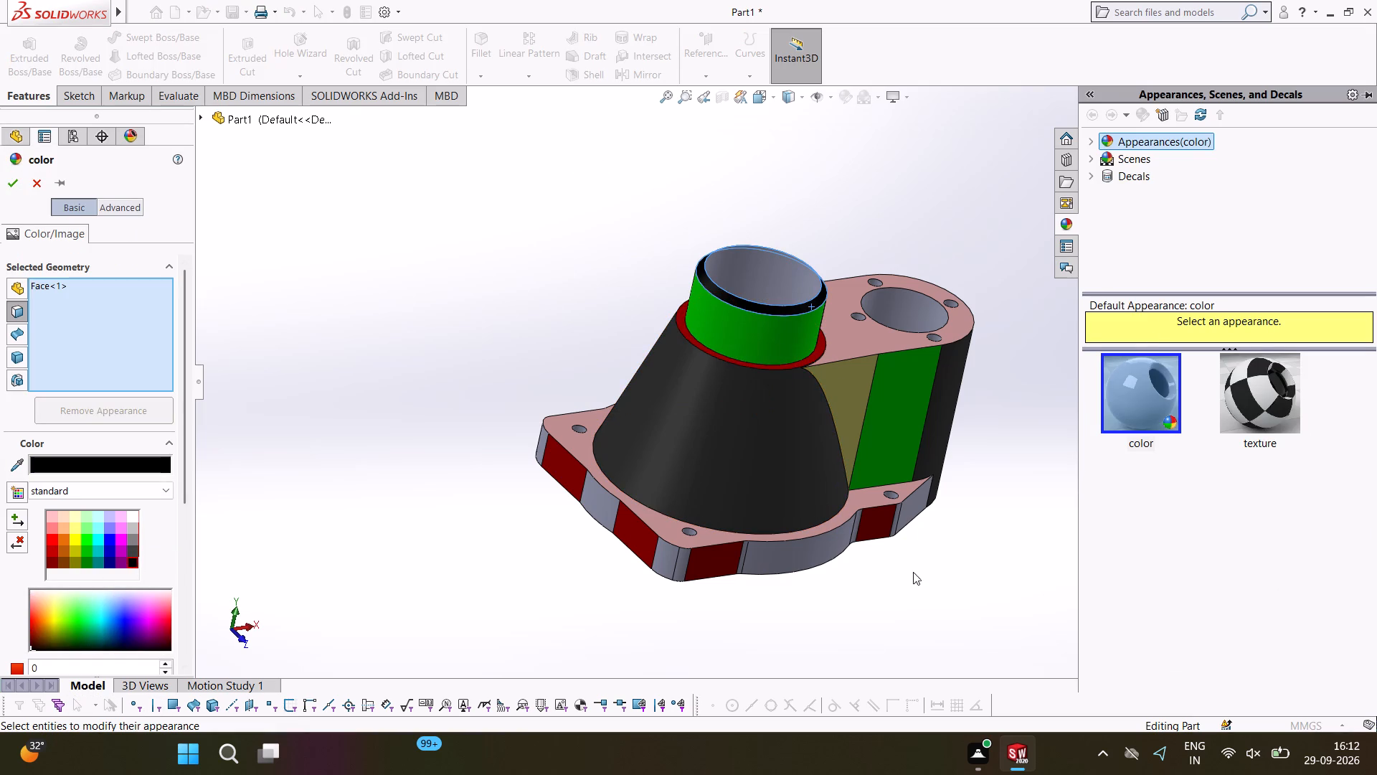
Add seven flange edge faces to the black colouring and apply it: both long curved sides, both side-boss ends, two corners and the middle end face.
{"action": "left_click", "coordinate": [784, 550]}
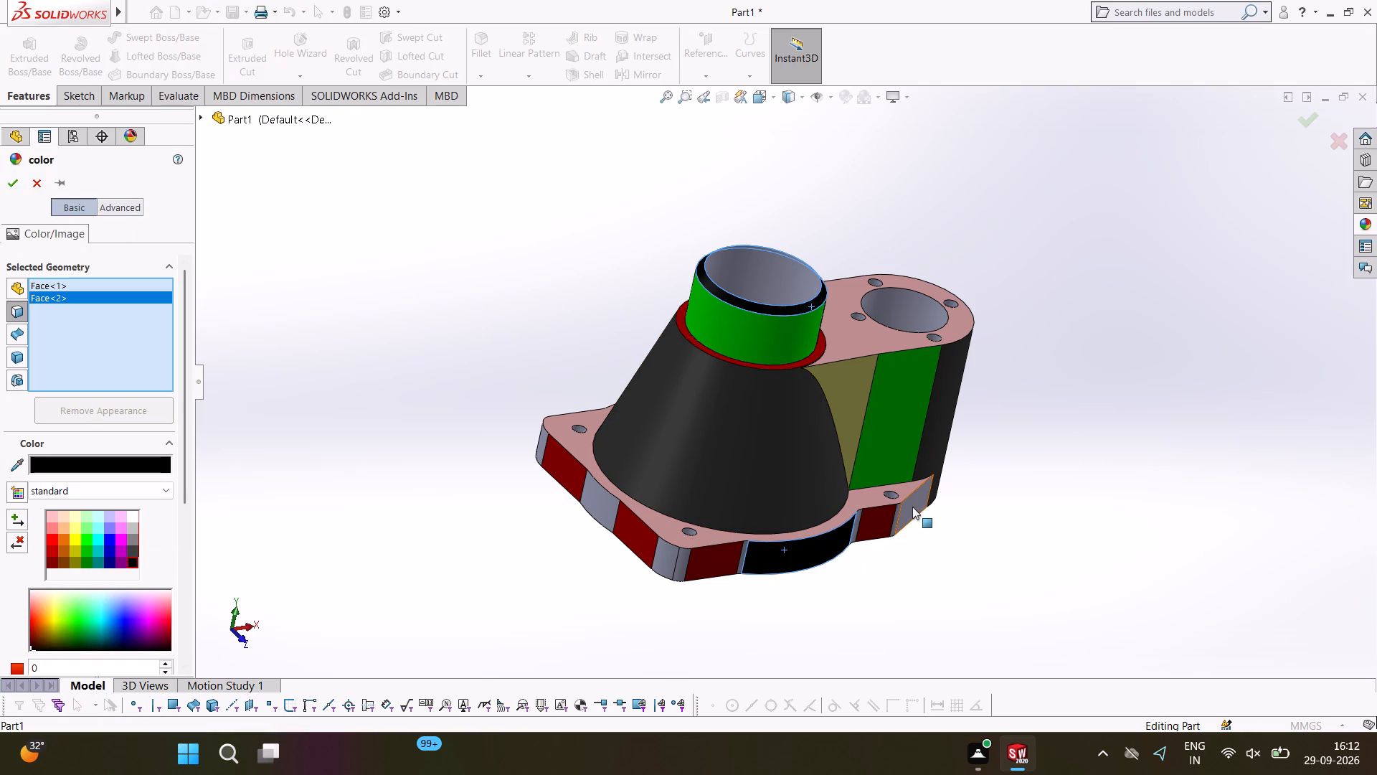
{"action": "left_click", "coordinate": [912, 507]}
{"action": "middle_click_drag", "start_coordinate": [1013, 490], "coordinate": [766, 524]}
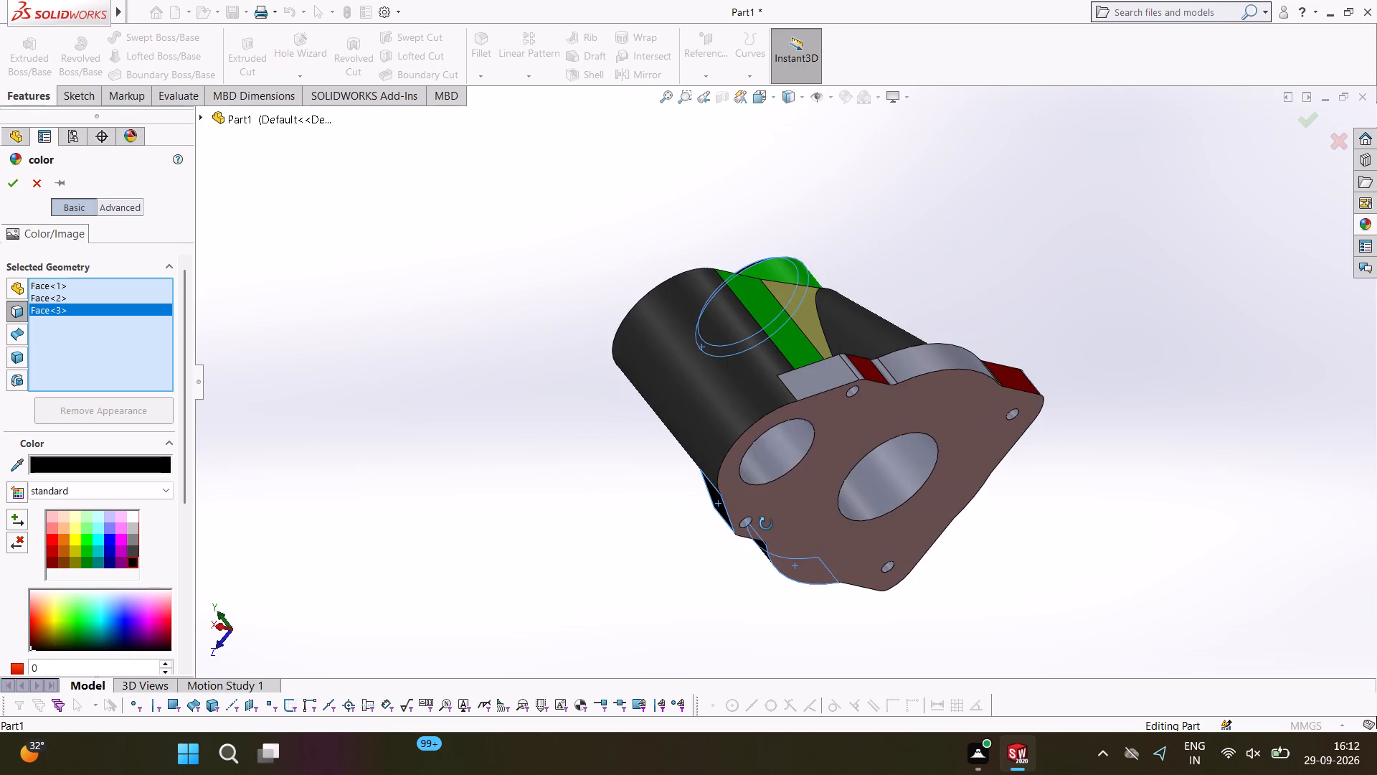
{"action": "middle_click_drag", "start_coordinate": [766, 524], "coordinate": [813, 640]}
{"action": "left_click", "coordinate": [912, 461]}
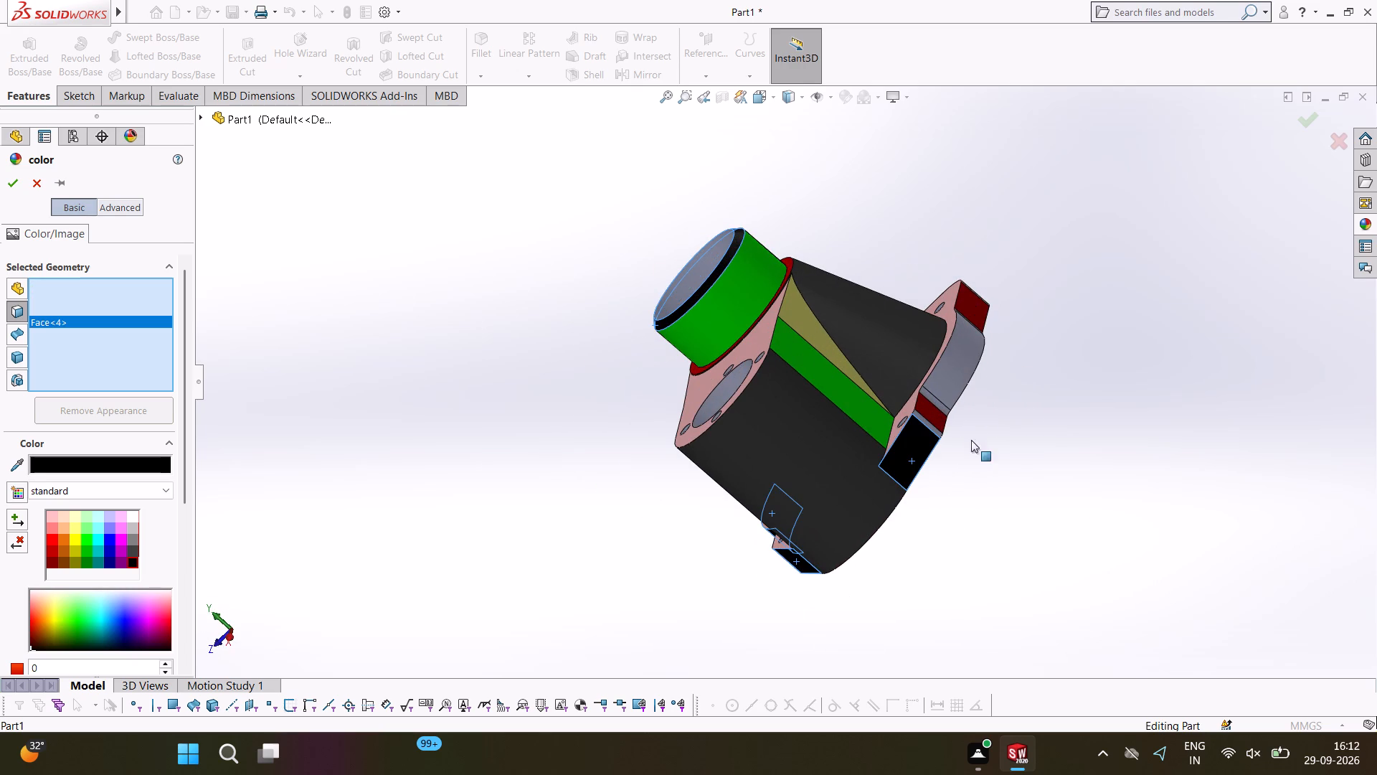
{"action": "left_click", "coordinate": [973, 349]}
{"action": "middle_click_drag", "start_coordinate": [1028, 352], "coordinate": [909, 602]}
{"action": "left_click", "coordinate": [897, 360]}
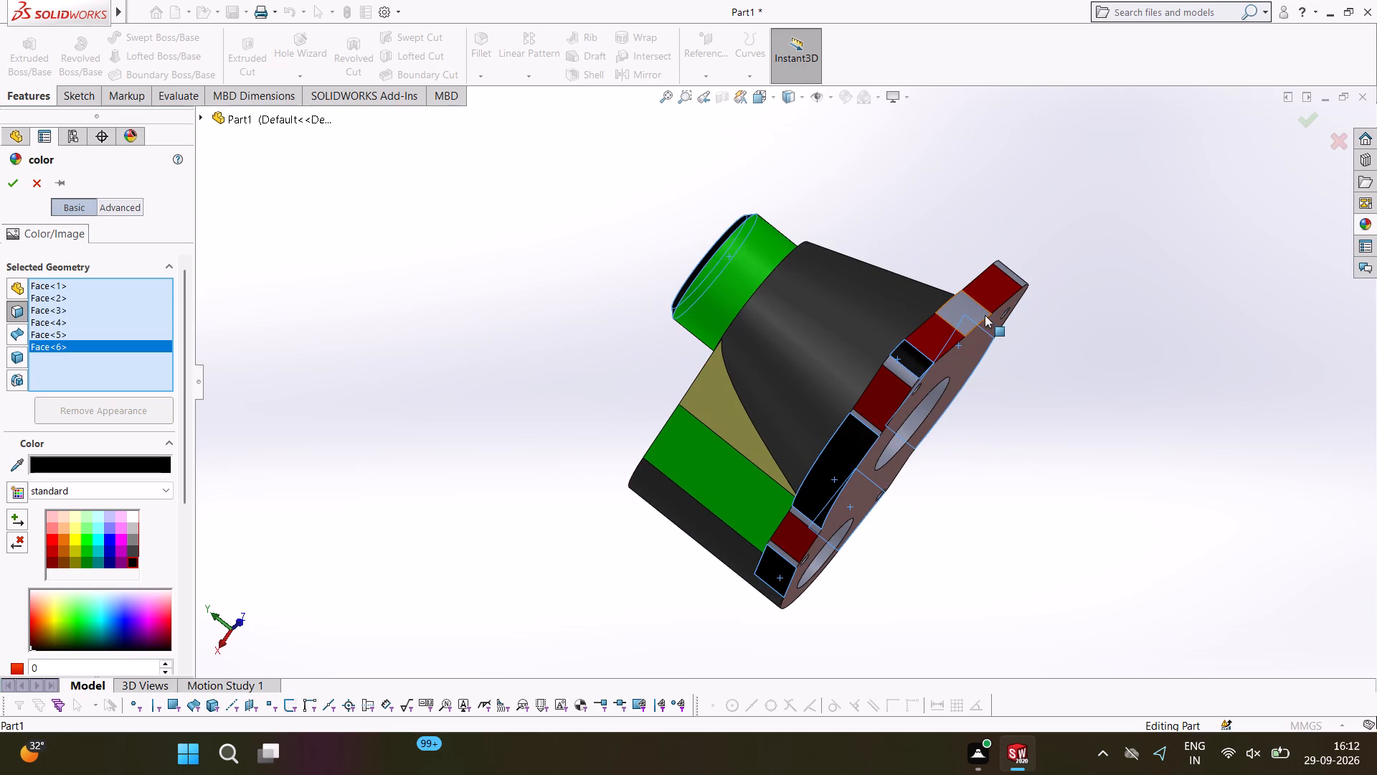
{"action": "left_click", "coordinate": [975, 313]}
{"action": "middle_click_drag", "start_coordinate": [1032, 319], "coordinate": [947, 476]}
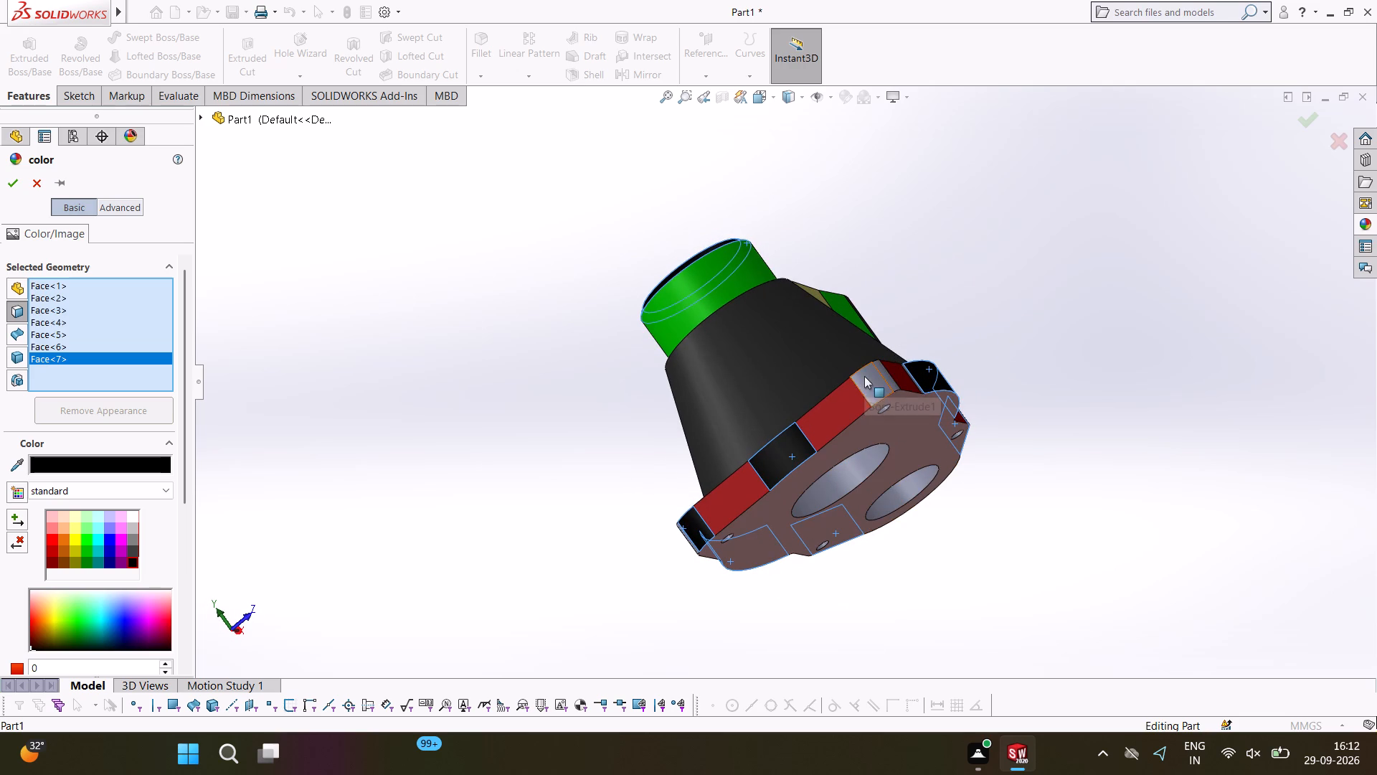
{"action": "left_click", "coordinate": [864, 376]}
{"action": "middle_click_drag", "start_coordinate": [1019, 404], "coordinate": [653, 544]}
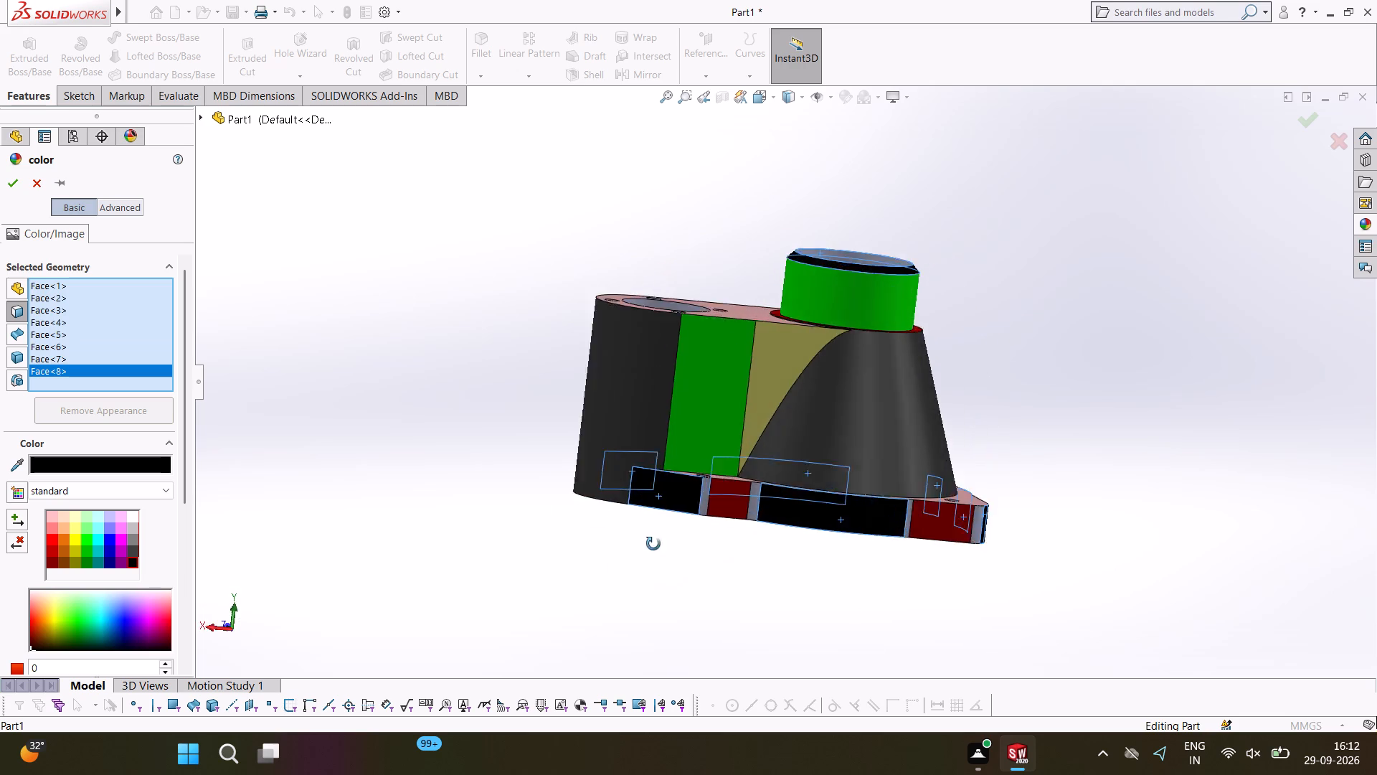
{"action": "middle_click_drag", "start_coordinate": [653, 544], "coordinate": [372, 533]}
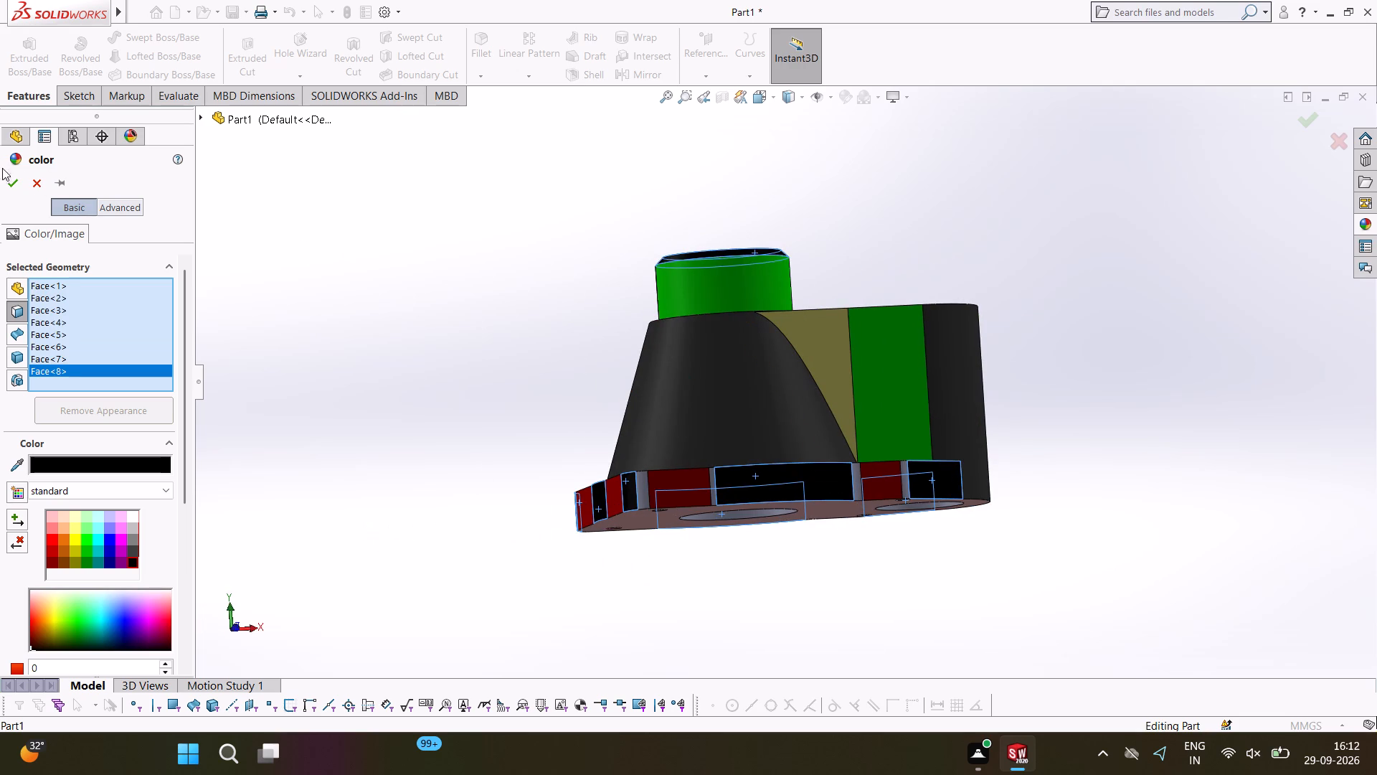
{"action": "left_click", "coordinate": [5, 180]}
{"action": "left_click", "coordinate": [729, 215]}
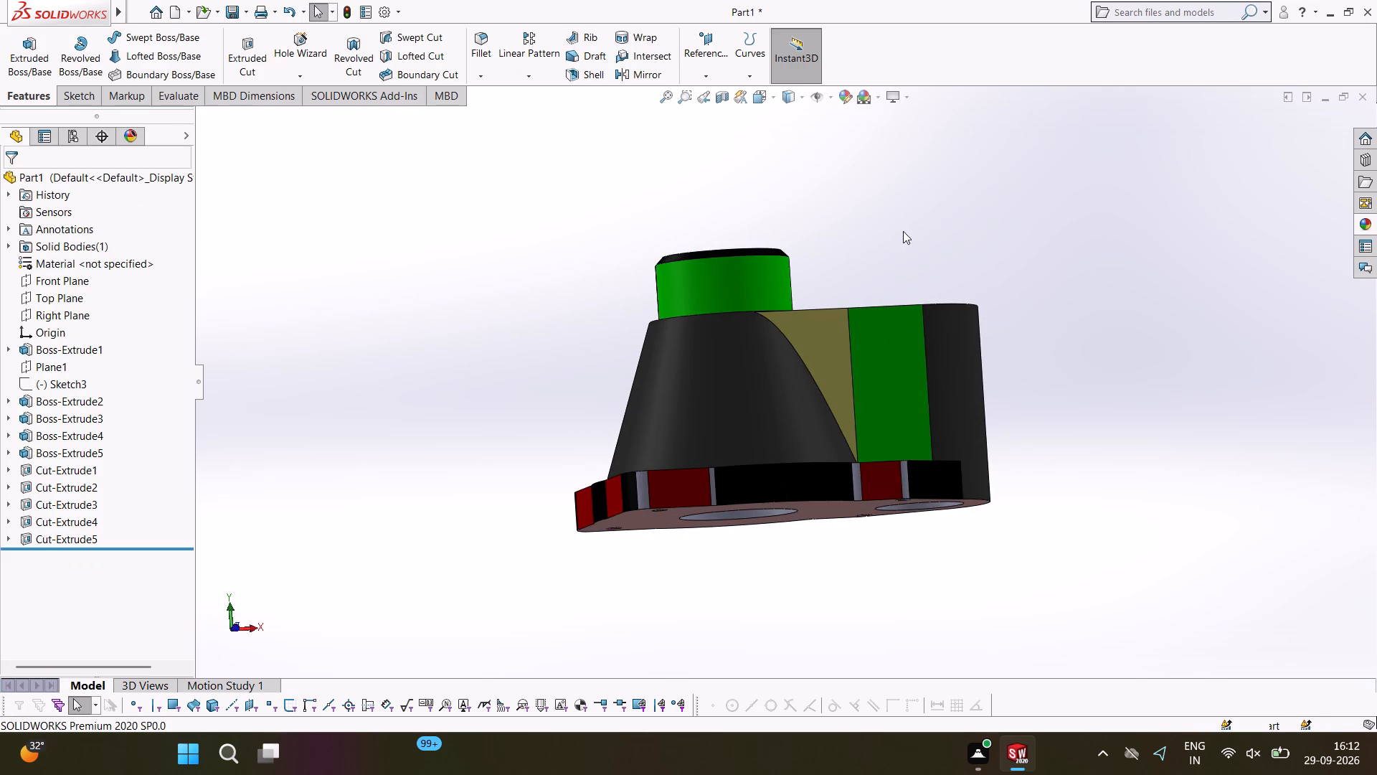
Colour the inner bore walls of the top collar and the side boss olive and apply it.
{"action": "middle_click_drag", "start_coordinate": [903, 232], "coordinate": [841, 591]}
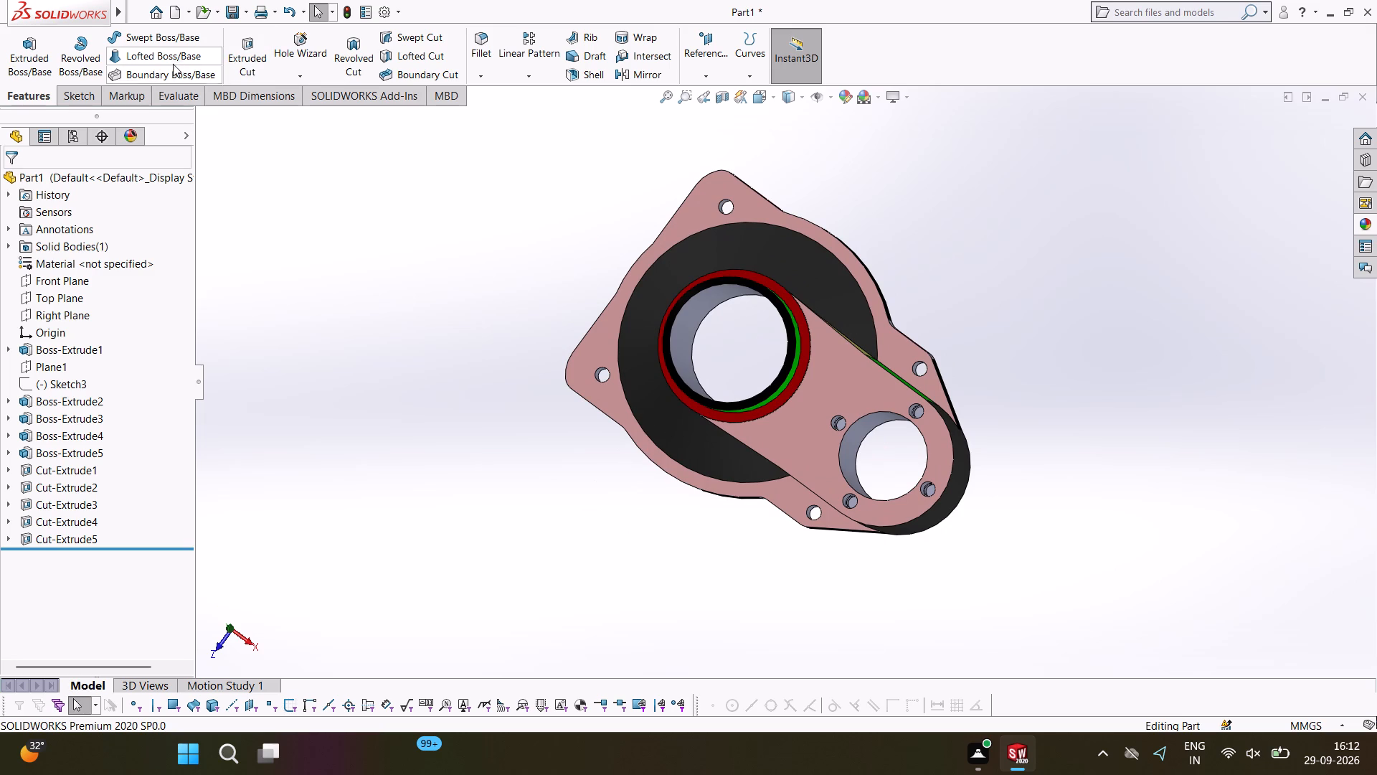
{"action": "left_click", "coordinate": [696, 324]}
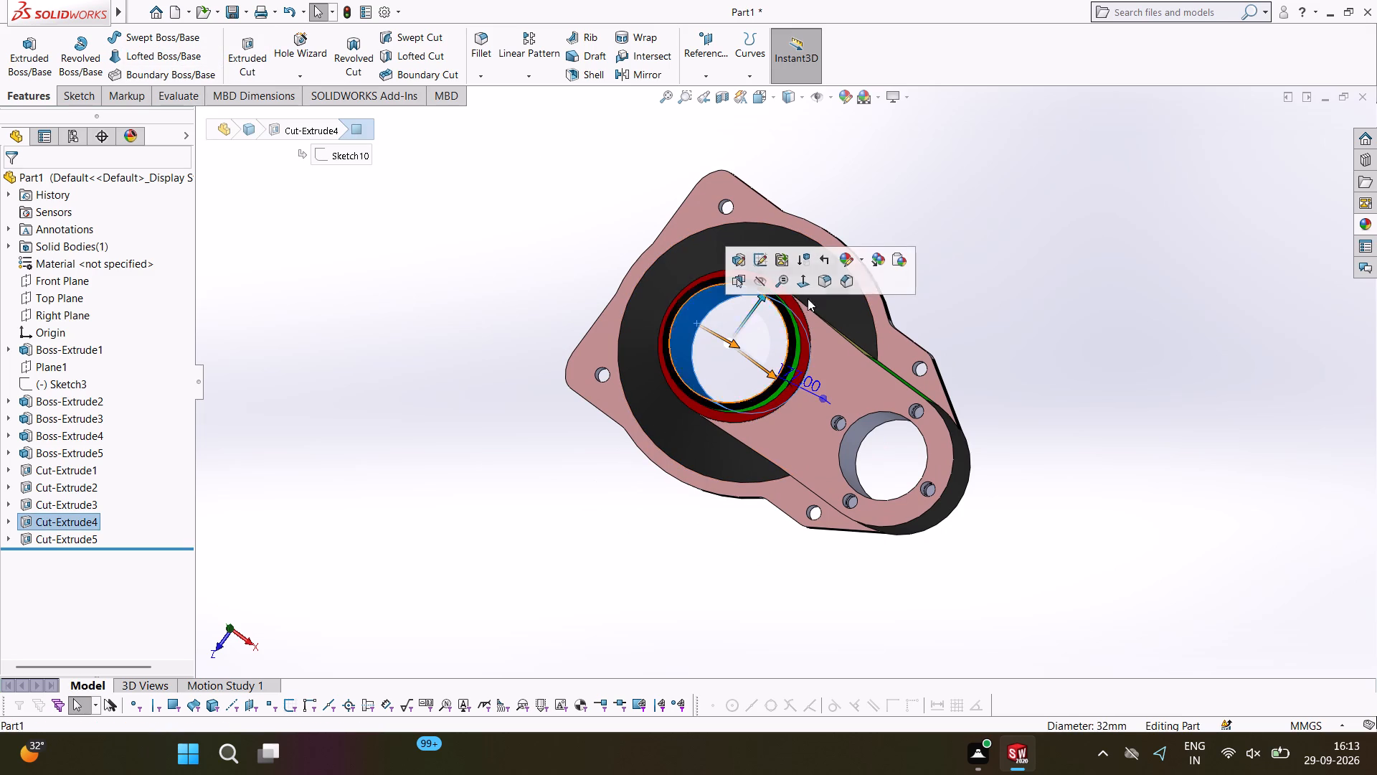
{"action": "left_click", "coordinate": [845, 261]}
{"action": "left_click", "coordinate": [851, 288]}
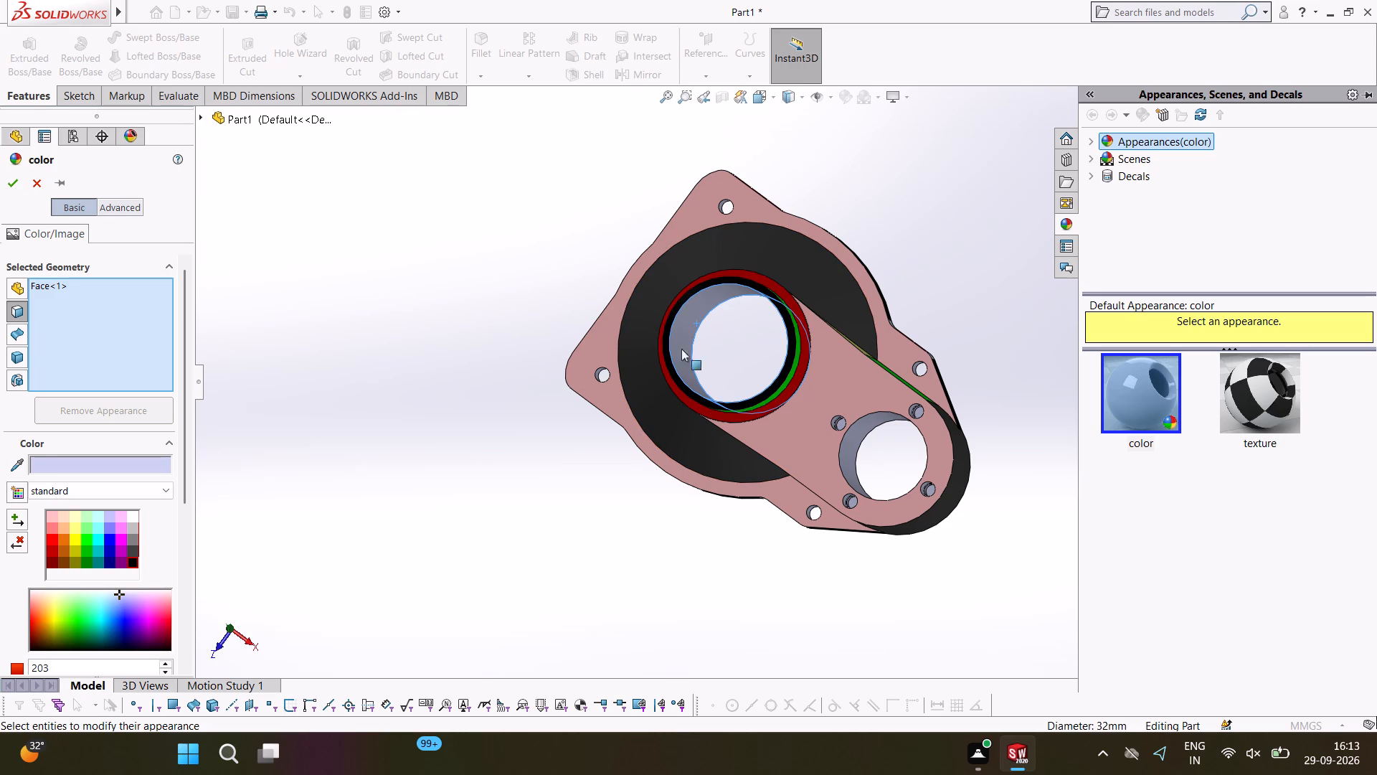
{"action": "left_click", "coordinate": [76, 566]}
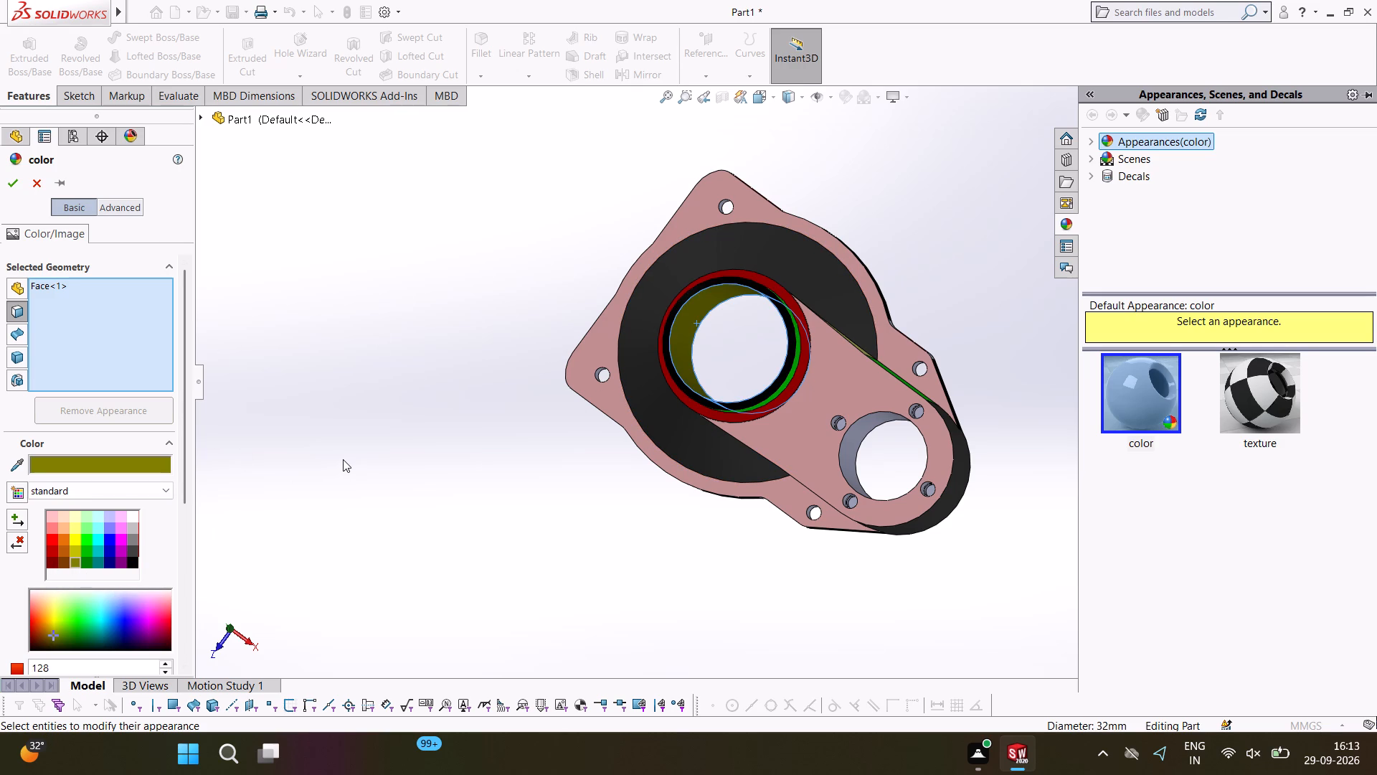
{"action": "middle_click_drag", "start_coordinate": [530, 362], "coordinate": [571, 233]}
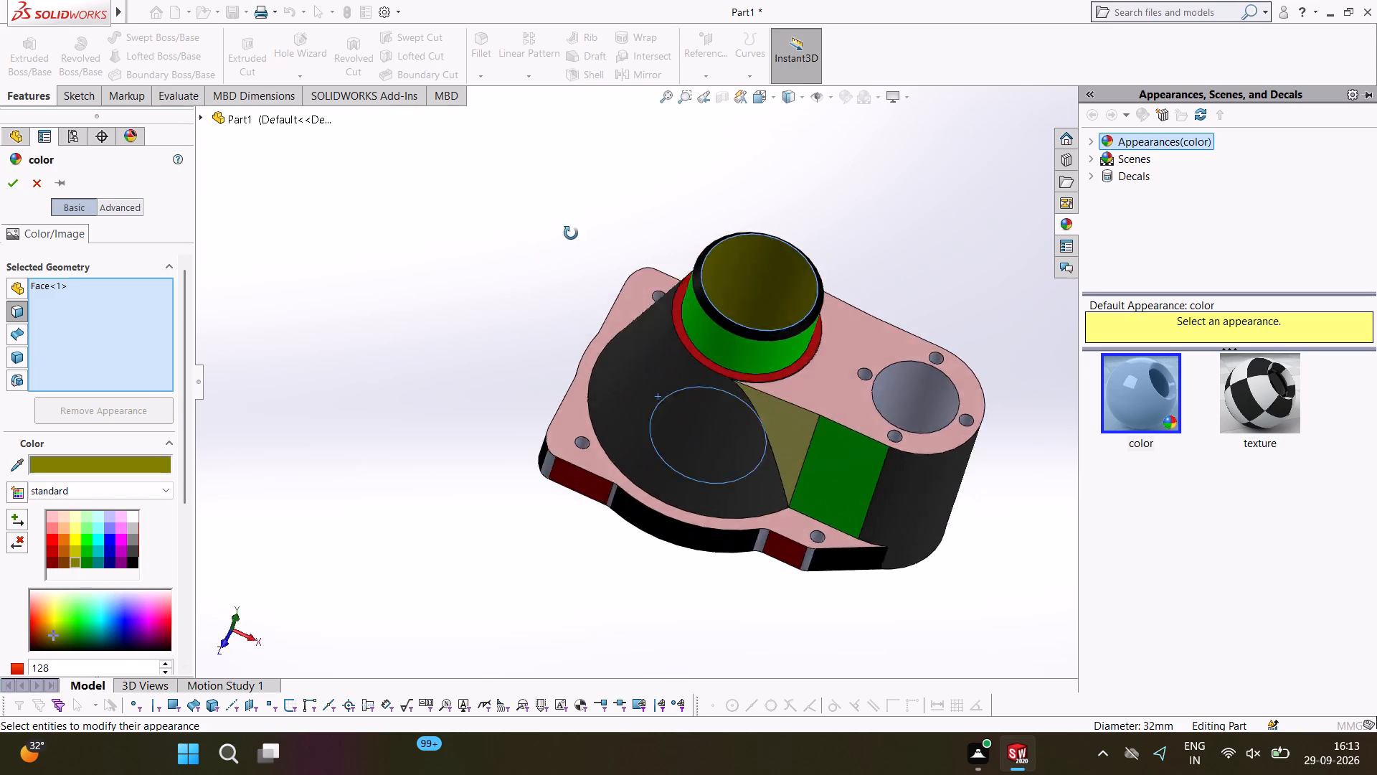
{"action": "middle_click_drag", "start_coordinate": [571, 233], "coordinate": [760, 79]}
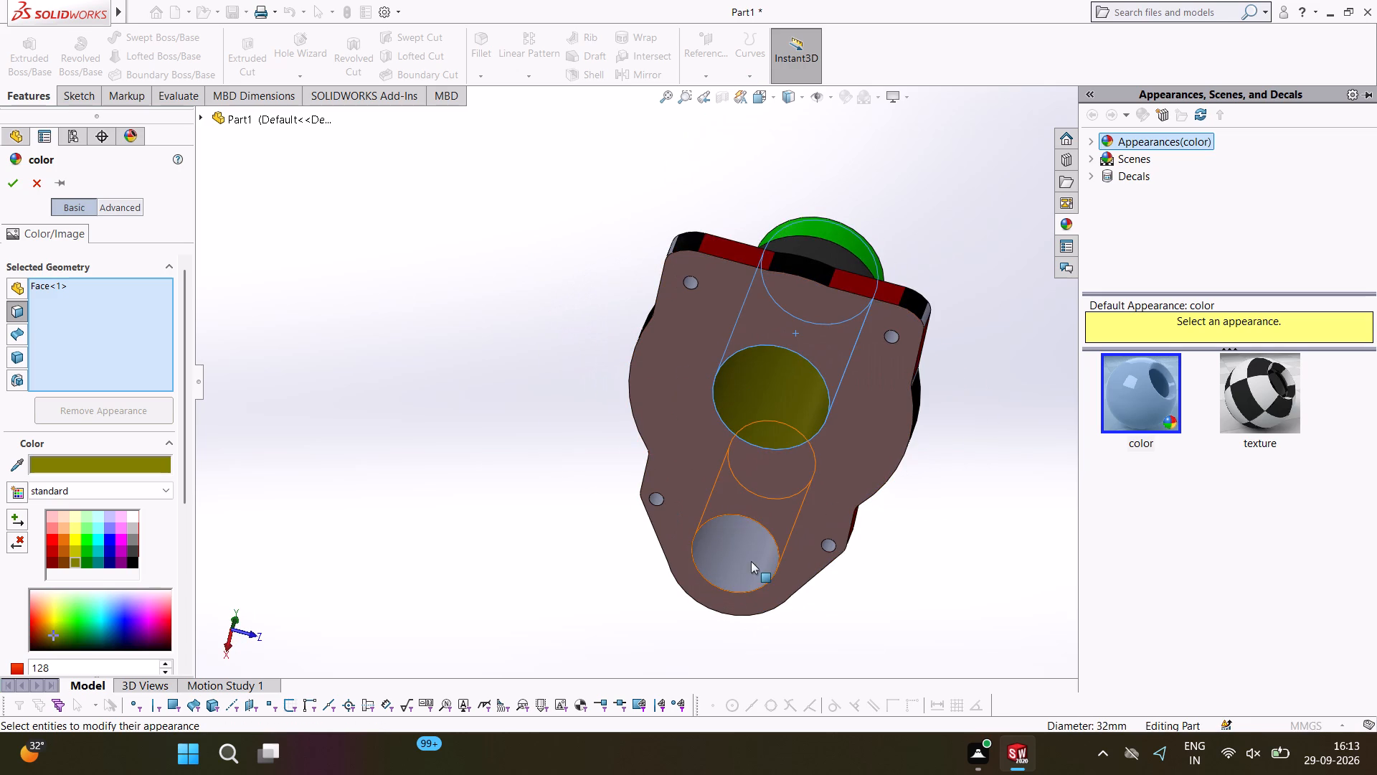
{"action": "left_click", "coordinate": [751, 561]}
{"action": "middle_click_drag", "start_coordinate": [984, 528], "coordinate": [754, 657]}
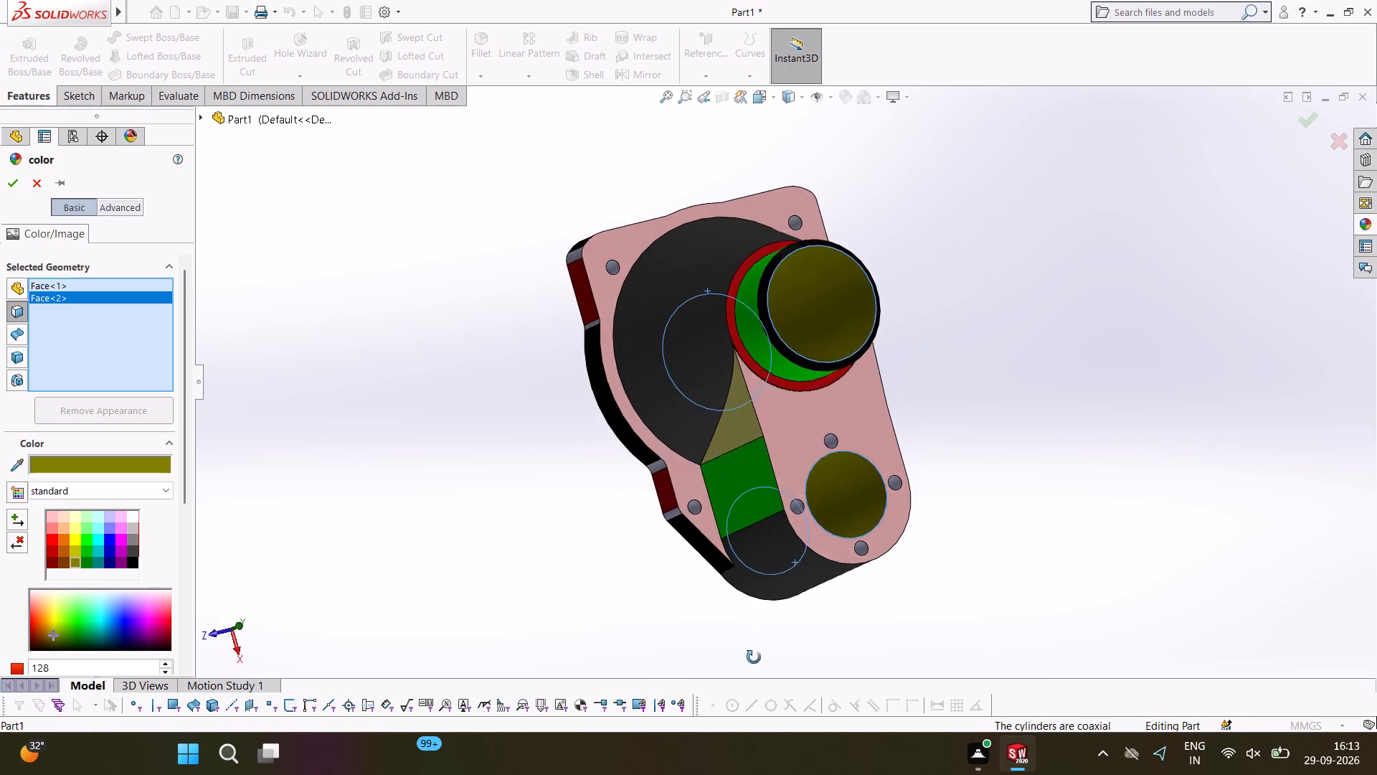
{"action": "middle_click_drag", "start_coordinate": [754, 657], "coordinate": [706, 728]}
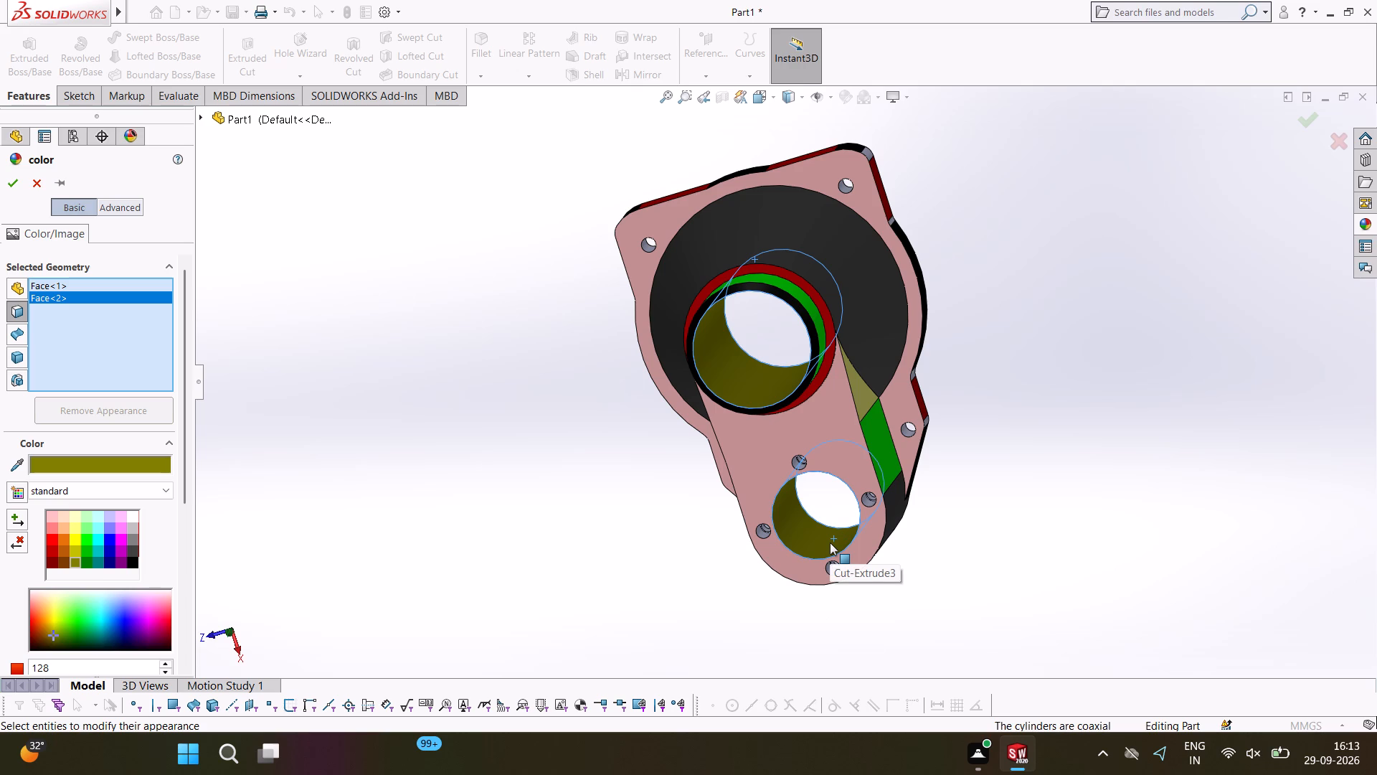
{"action": "middle_click_drag", "start_coordinate": [954, 380], "coordinate": [959, 366]}
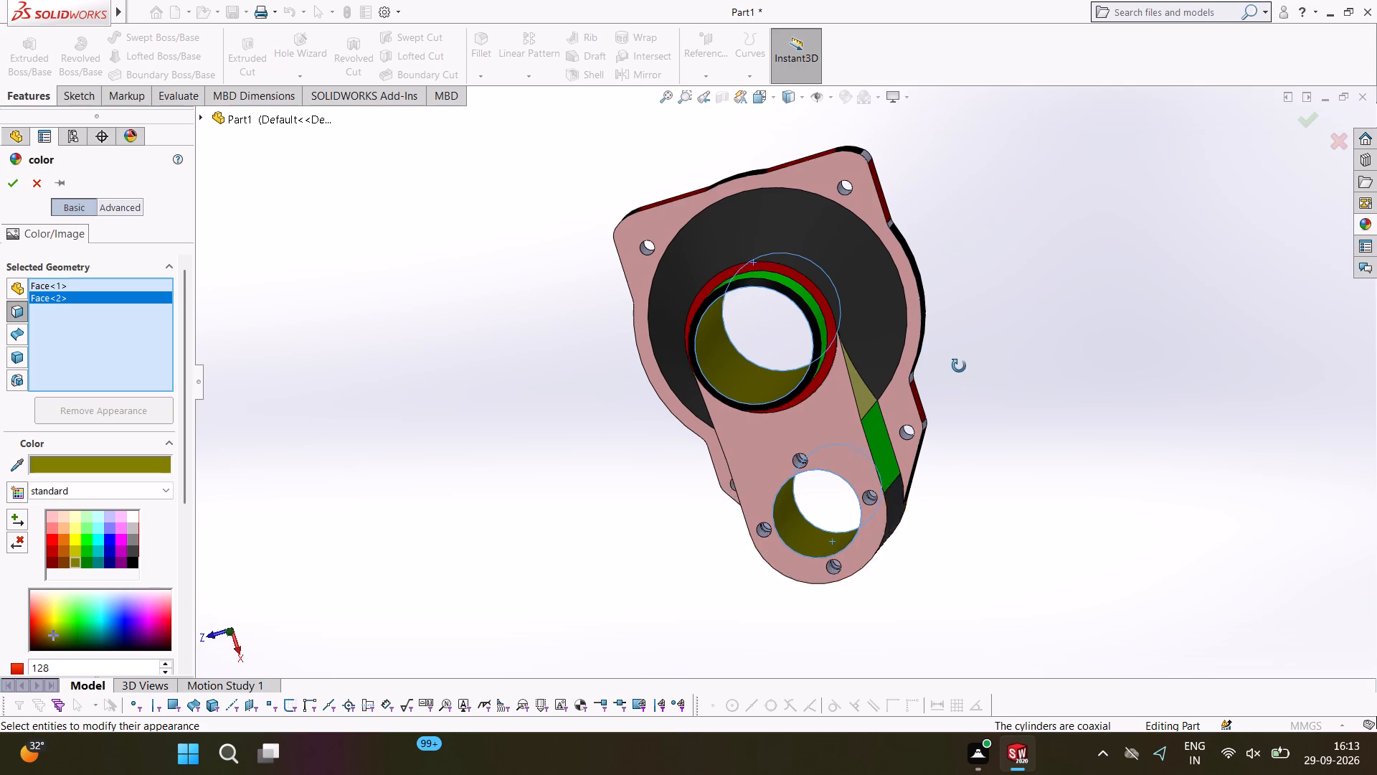
{"action": "middle_click_drag", "start_coordinate": [959, 366], "coordinate": [988, 310]}
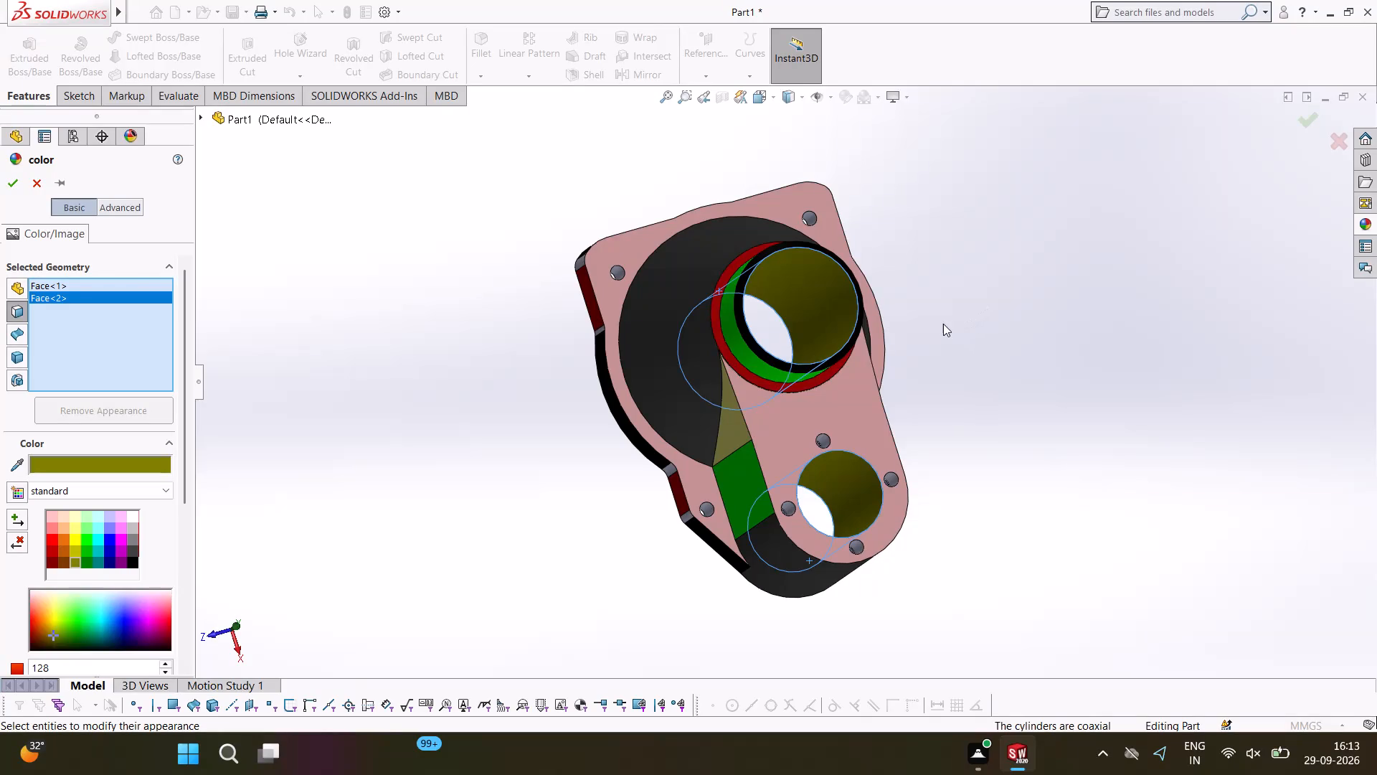
{"action": "left_click", "coordinate": [9, 177]}
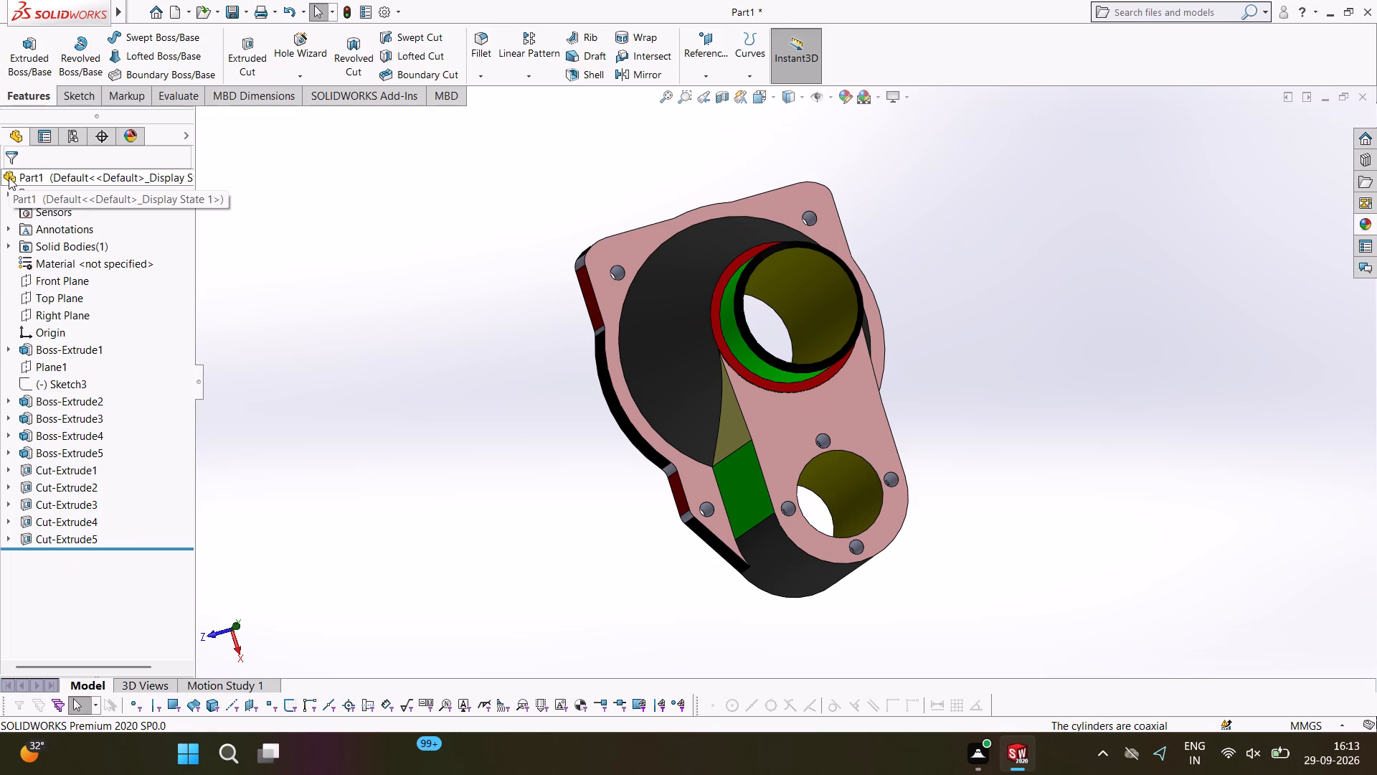
{"action": "left_click", "coordinate": [1036, 390]}
Set the four narrow rounded blend faces along one side of the base flange's edge to light cyan.
{"action": "middle_click_drag", "start_coordinate": [1125, 403], "coordinate": [1270, 272]}
{"action": "middle_click_drag", "start_coordinate": [1340, 349], "coordinate": [672, 543]}
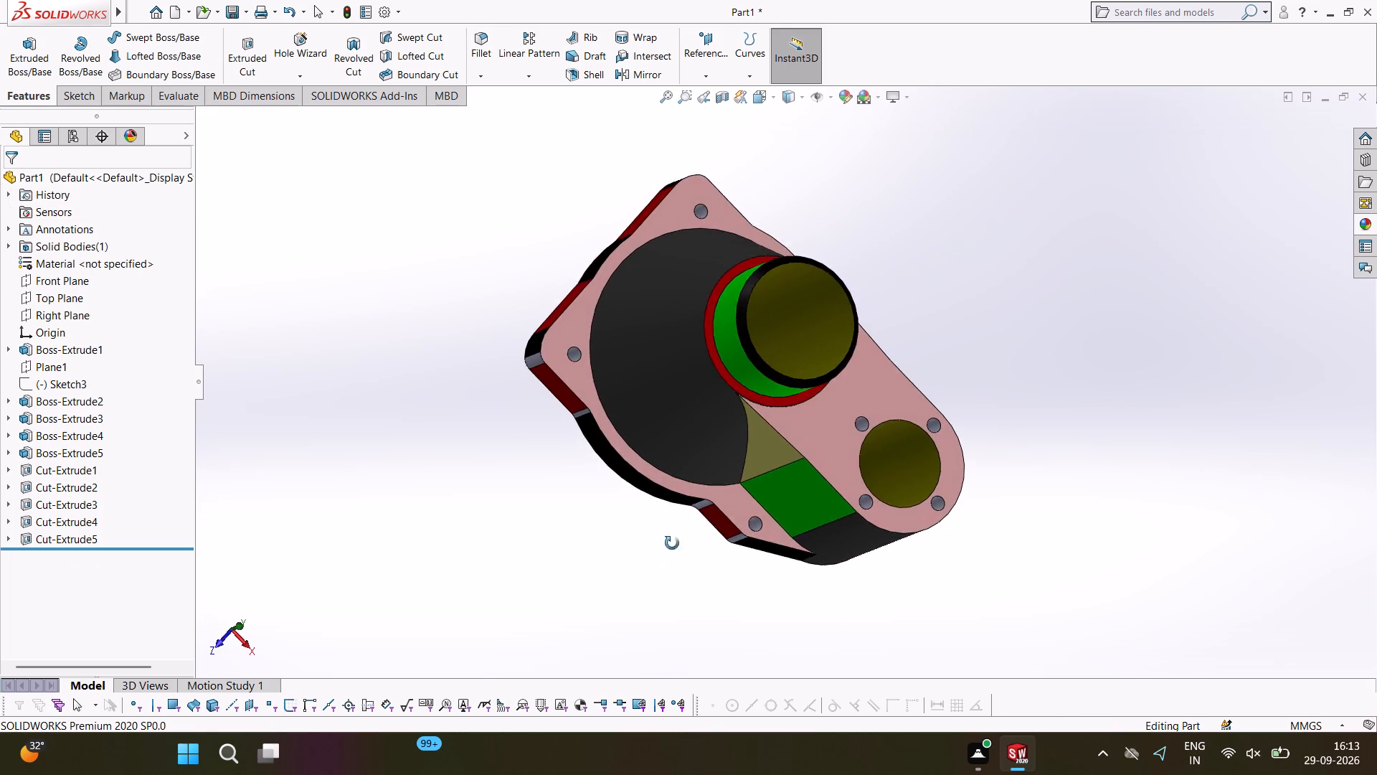
{"action": "middle_click_drag", "start_coordinate": [672, 543], "coordinate": [687, 493]}
{"action": "middle_click_drag", "start_coordinate": [950, 459], "coordinate": [983, 484]}
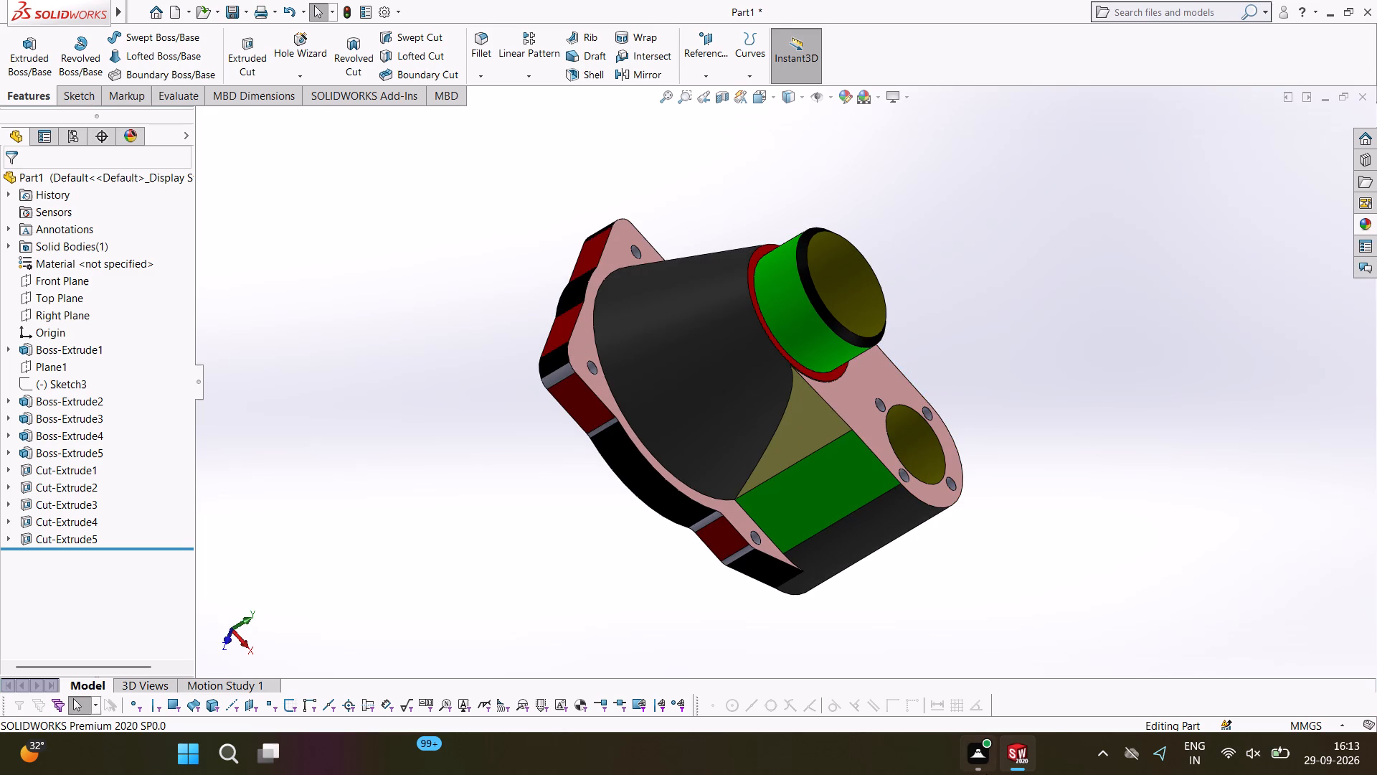
{"action": "left_click", "coordinate": [564, 373]}
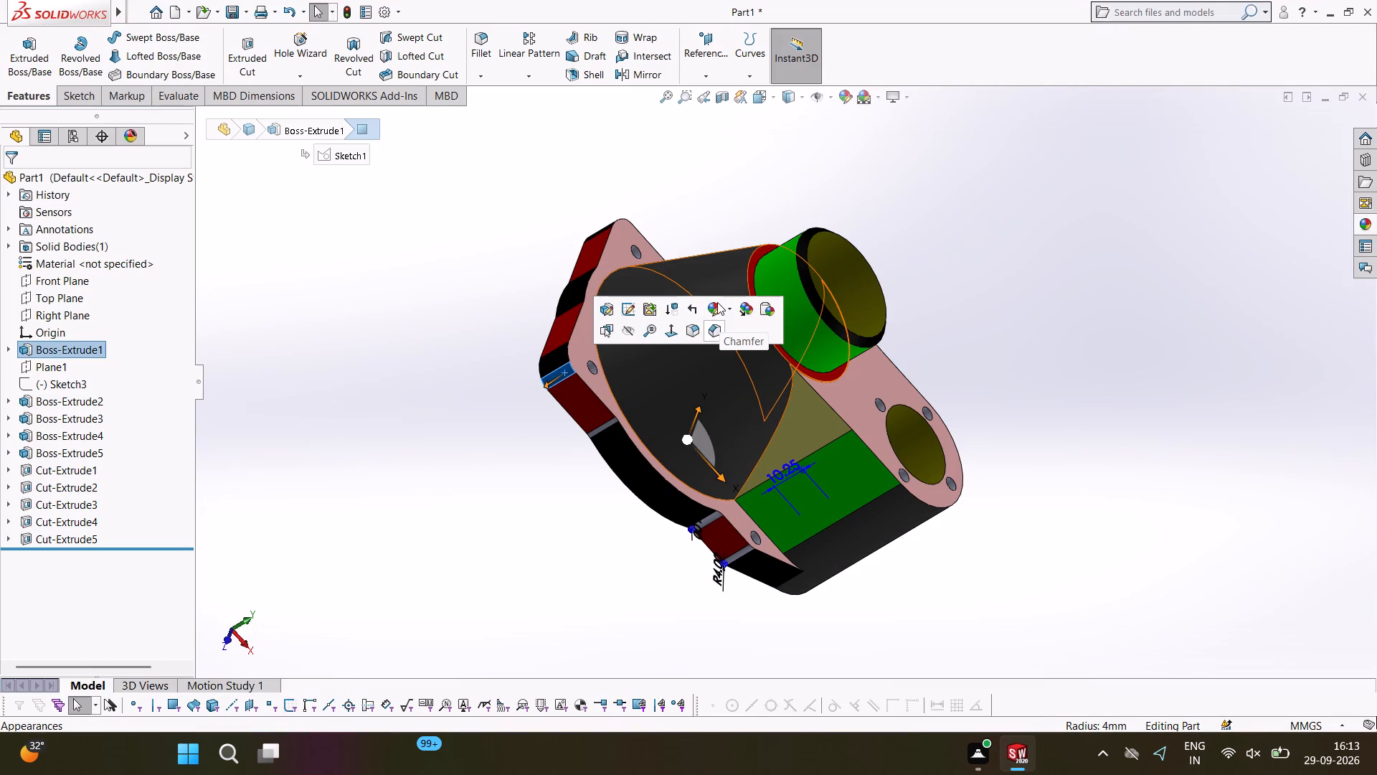
{"action": "left_click", "coordinate": [717, 302]}
{"action": "left_click", "coordinate": [714, 311]}
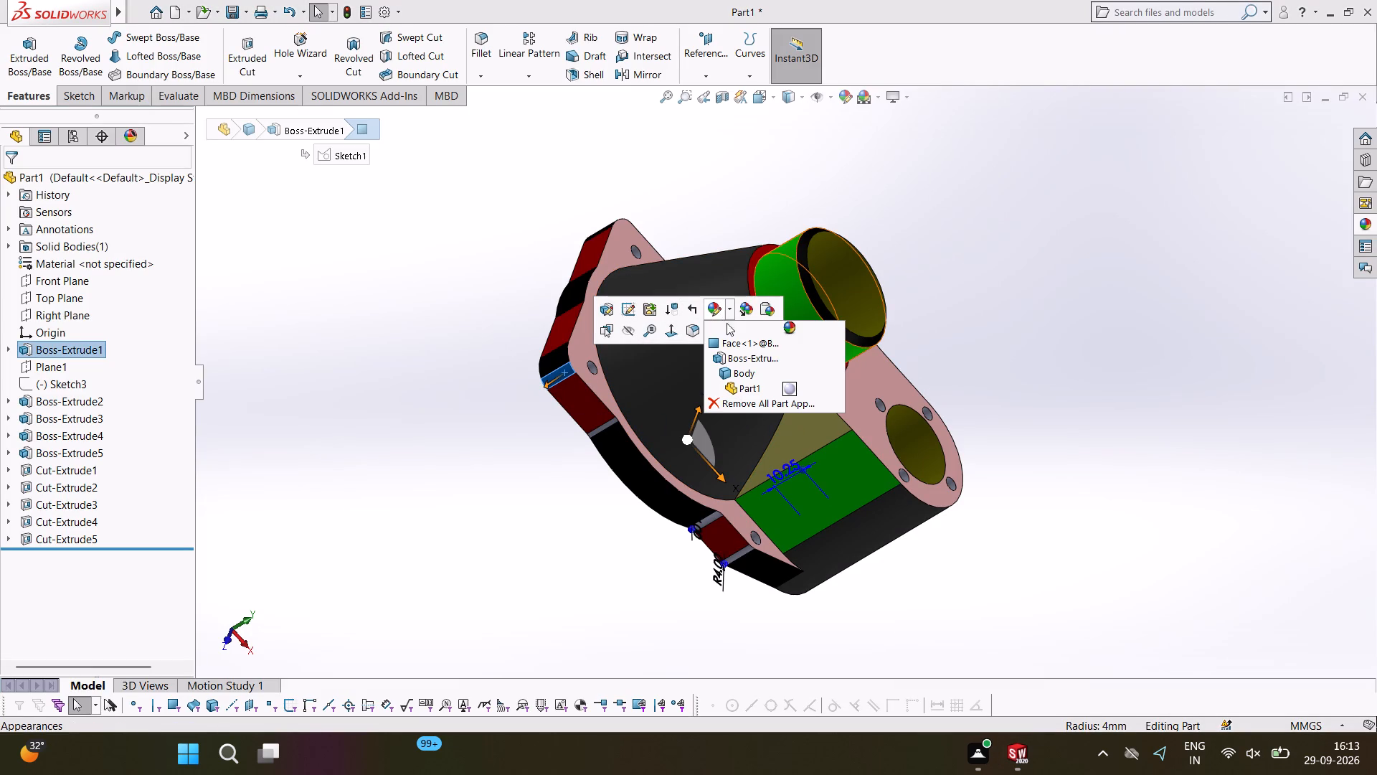
{"action": "left_click", "coordinate": [732, 337]}
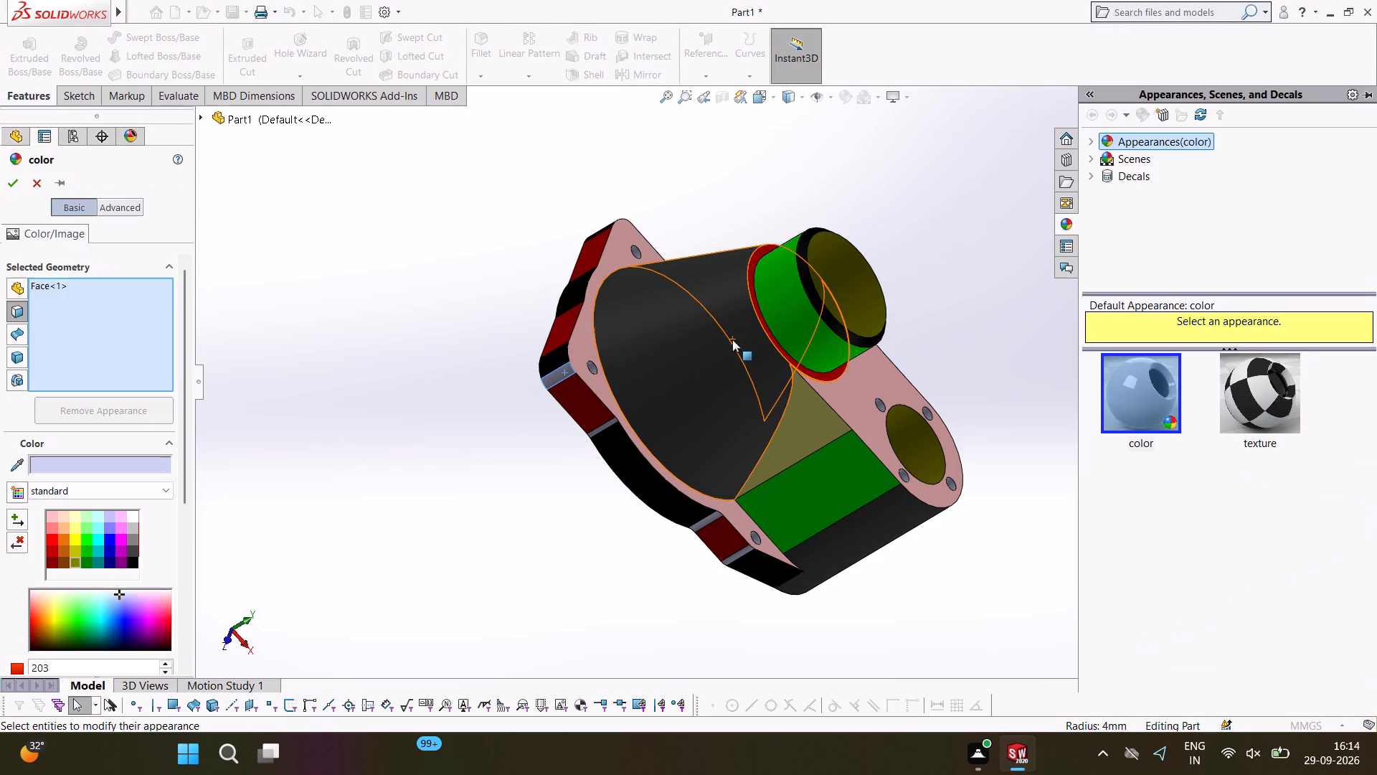
{"action": "left_click", "coordinate": [98, 527]}
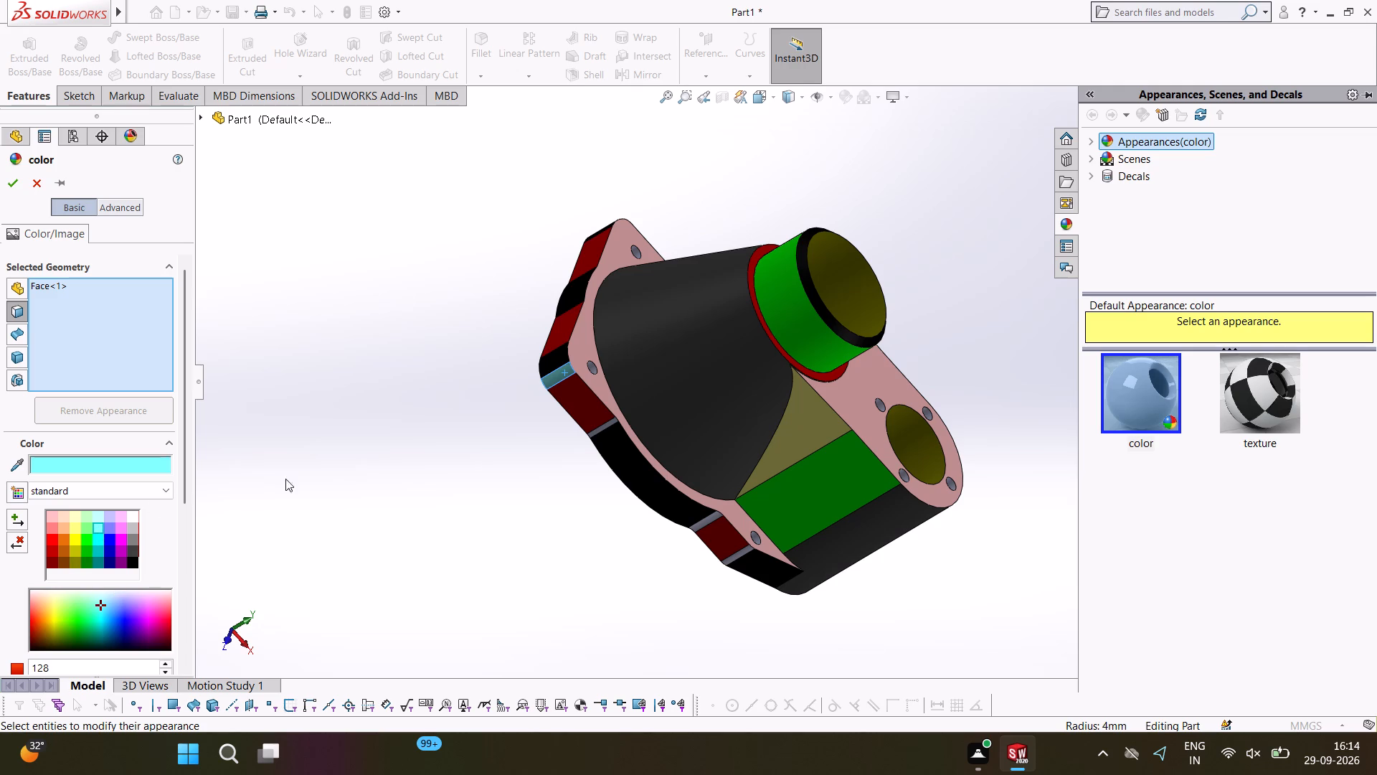
{"action": "left_click", "coordinate": [604, 428]}
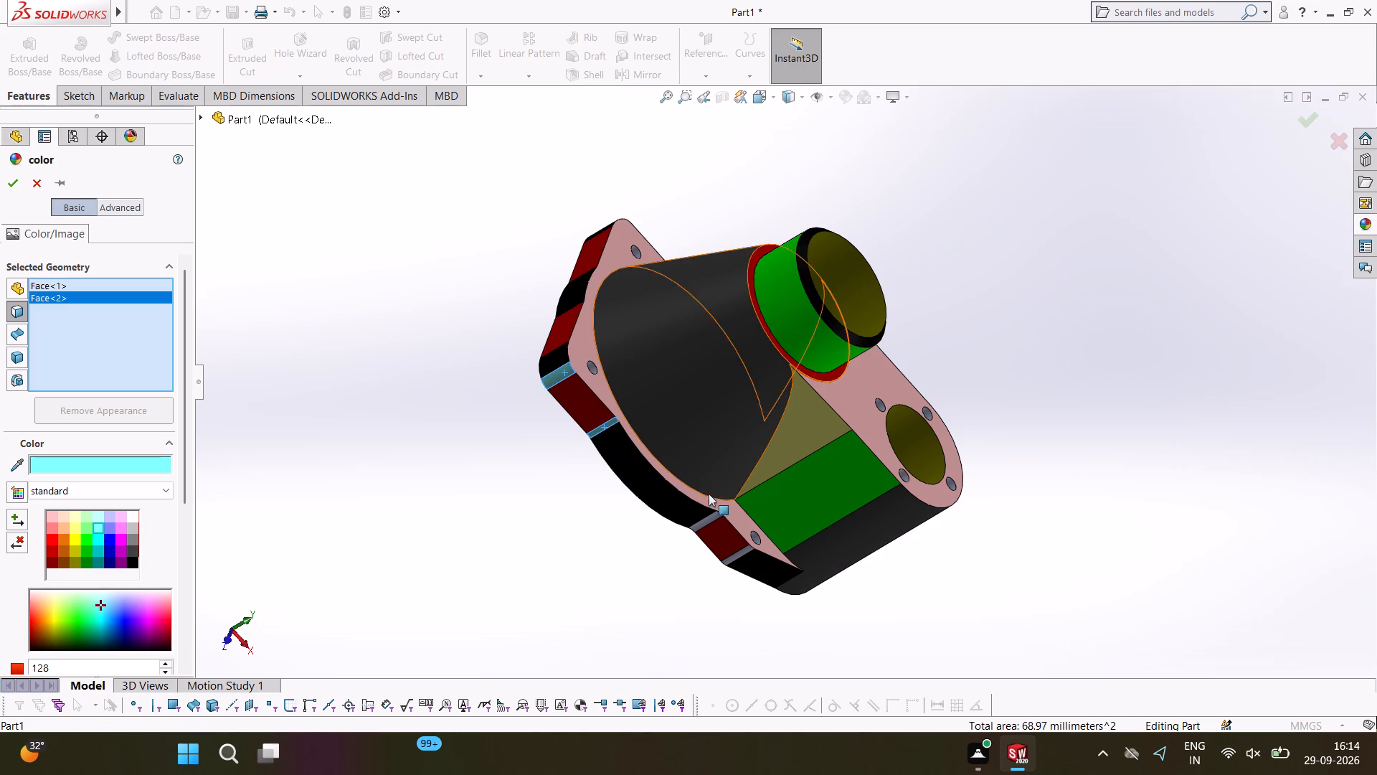
{"action": "left_click", "coordinate": [709, 518]}
{"action": "left_click", "coordinate": [730, 559]}
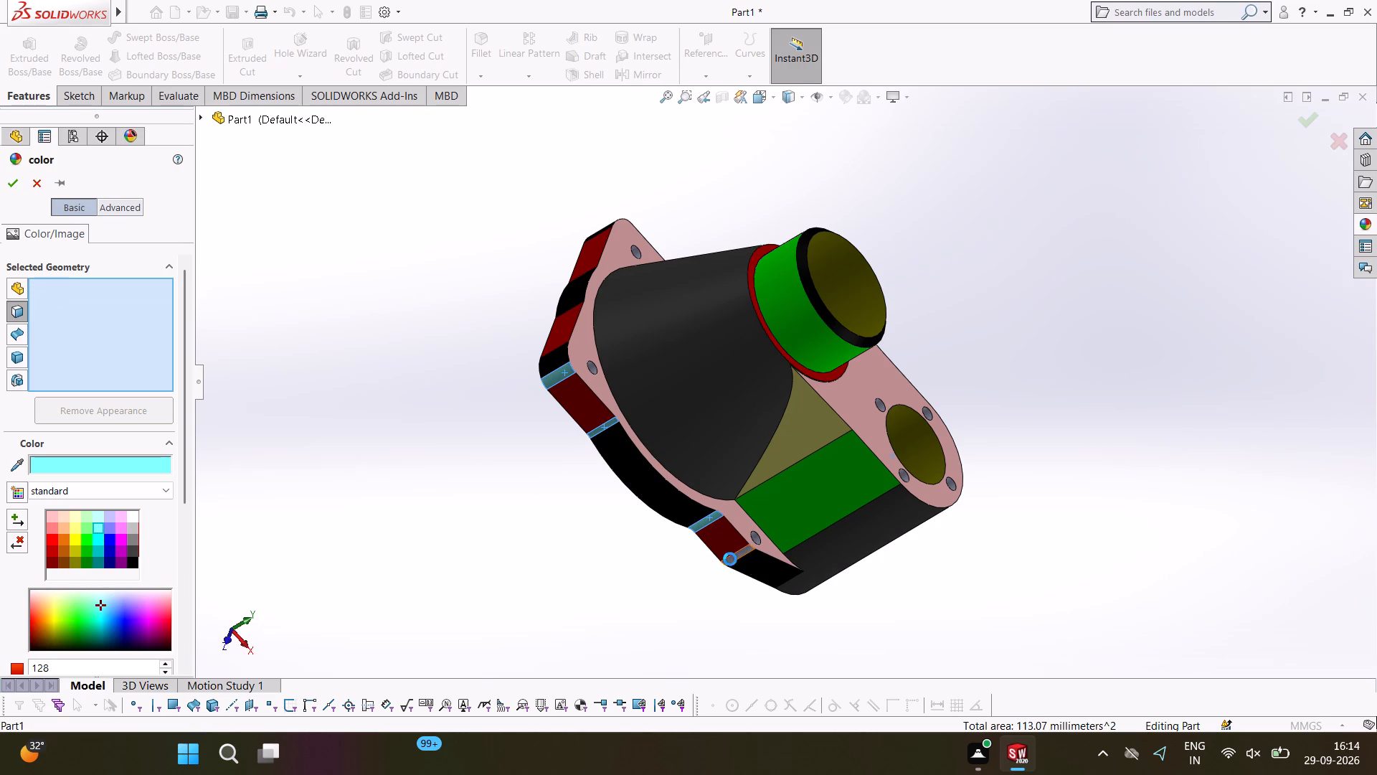
Add the four matching rounded blend faces on the flange's opposite side to the light cyan colouring and apply it.
{"action": "middle_click_drag", "start_coordinate": [786, 573], "coordinate": [666, 422]}
{"action": "middle_click_drag", "start_coordinate": [596, 434], "coordinate": [545, 451]}
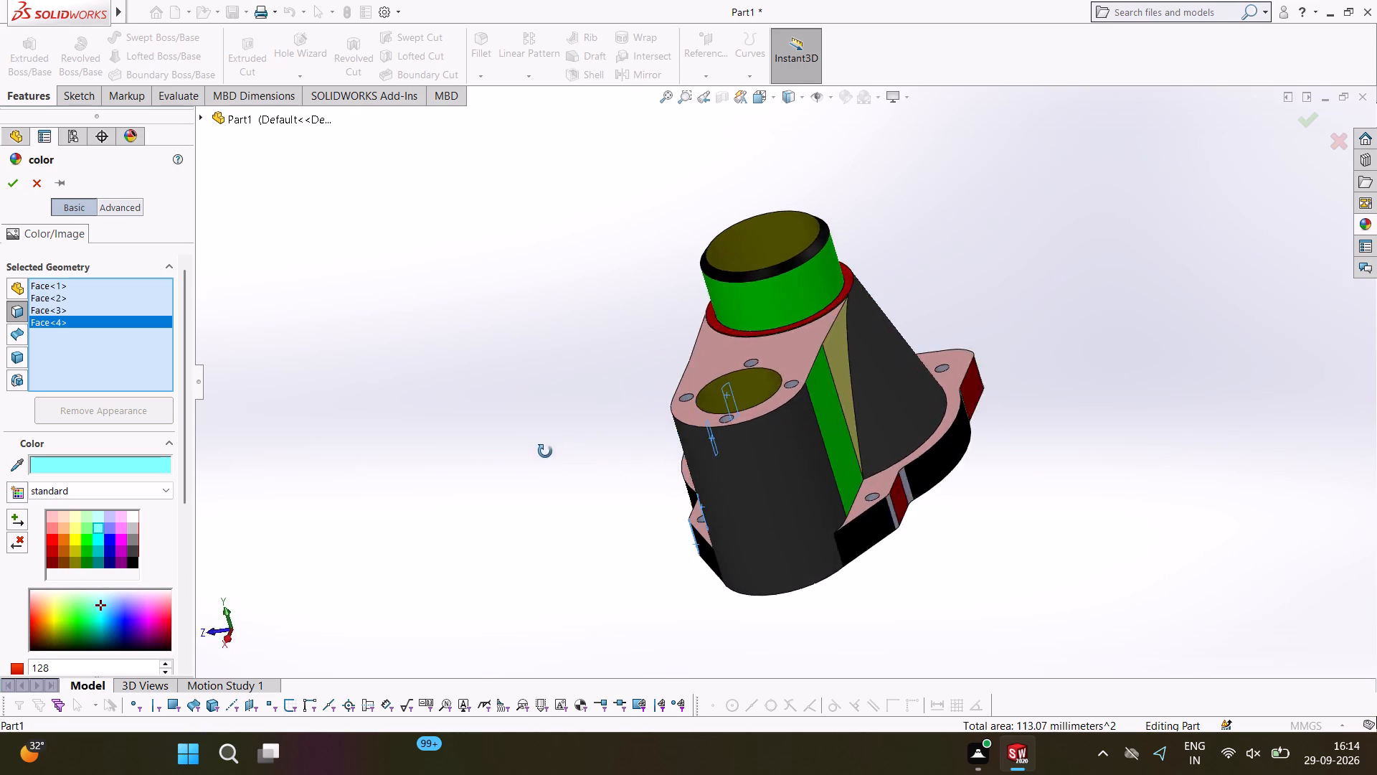
{"action": "middle_click_drag", "start_coordinate": [545, 451], "coordinate": [453, 497]}
{"action": "left_click", "coordinate": [785, 535]}
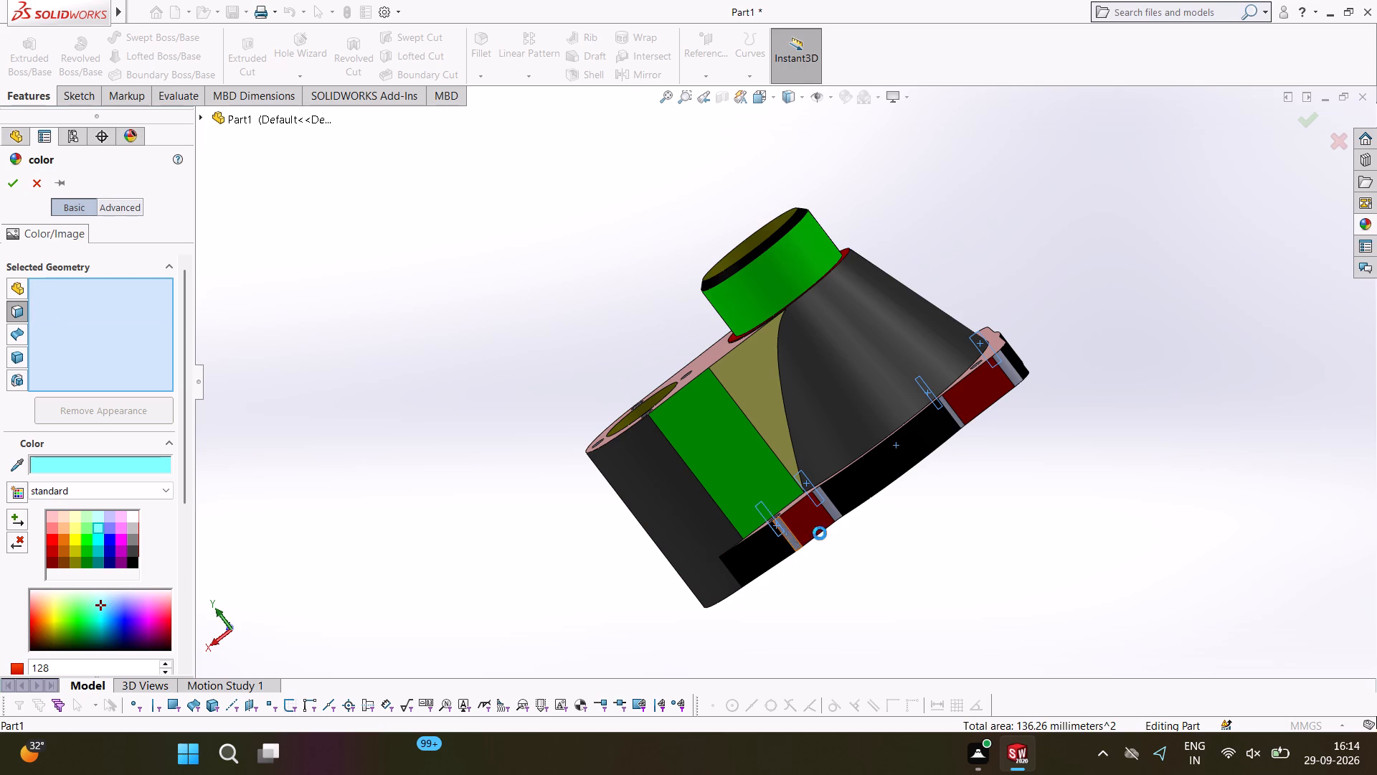
{"action": "left_click", "coordinate": [835, 510]}
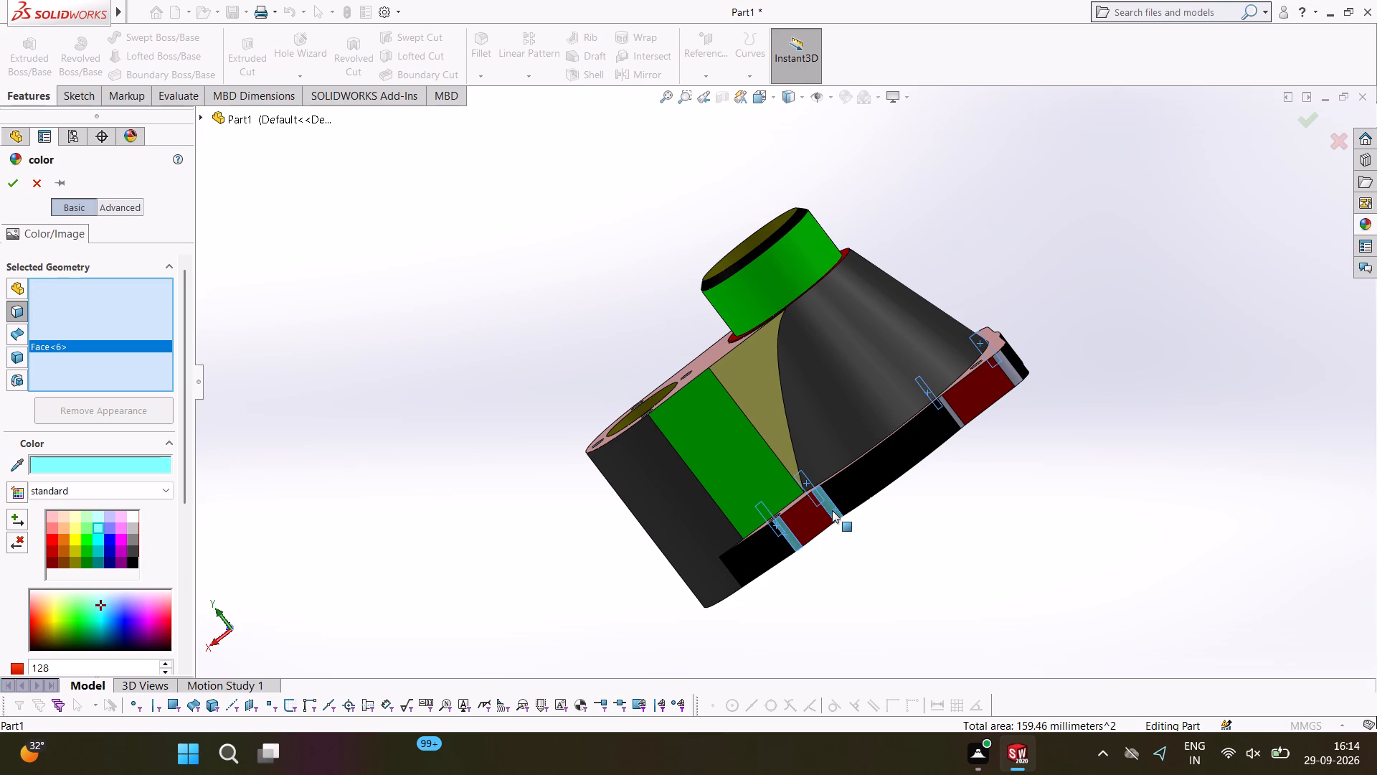
{"action": "left_click", "coordinate": [957, 421]}
{"action": "left_click", "coordinate": [1011, 377]}
{"action": "middle_click_drag", "start_coordinate": [1063, 358], "coordinate": [1005, 471]}
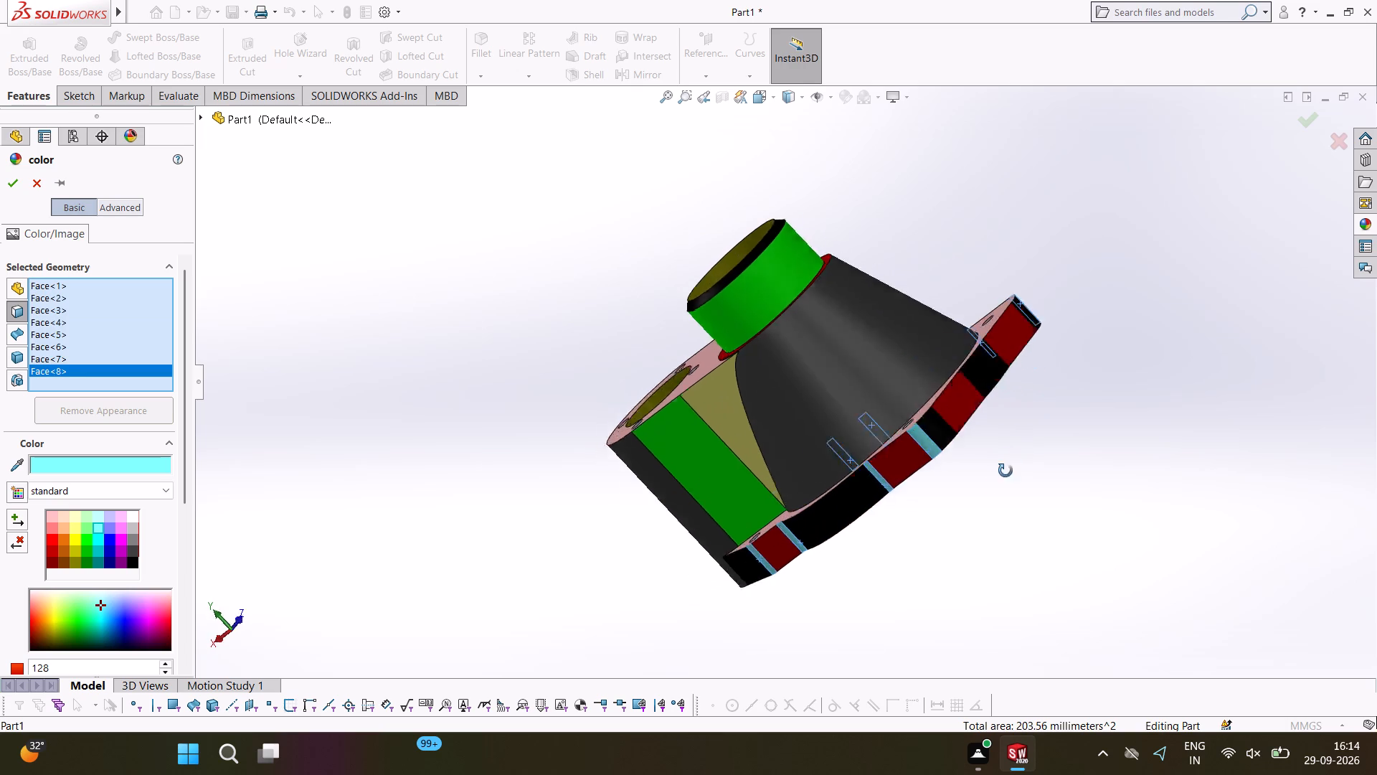
{"action": "middle_click_drag", "start_coordinate": [1005, 471], "coordinate": [988, 499]}
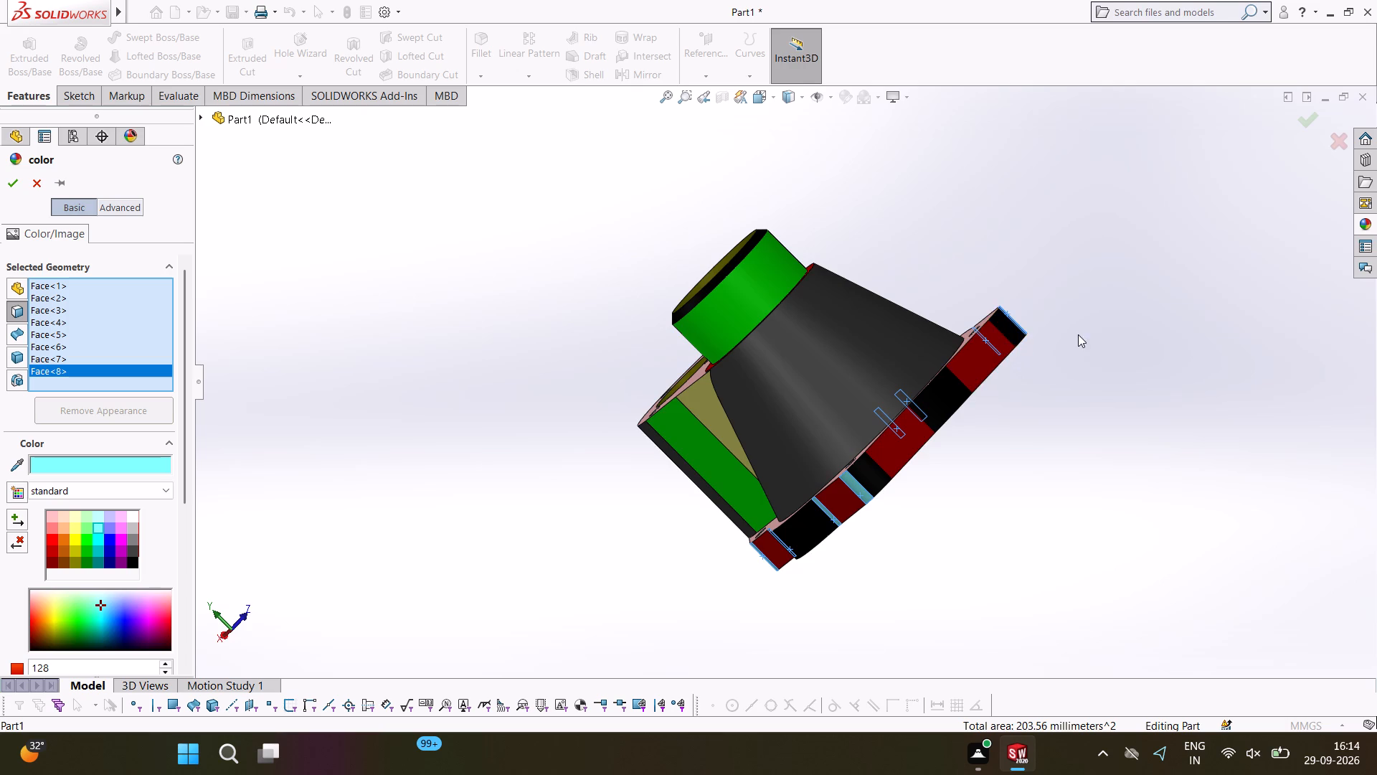
{"action": "middle_click_drag", "start_coordinate": [1078, 342], "coordinate": [952, 713]}
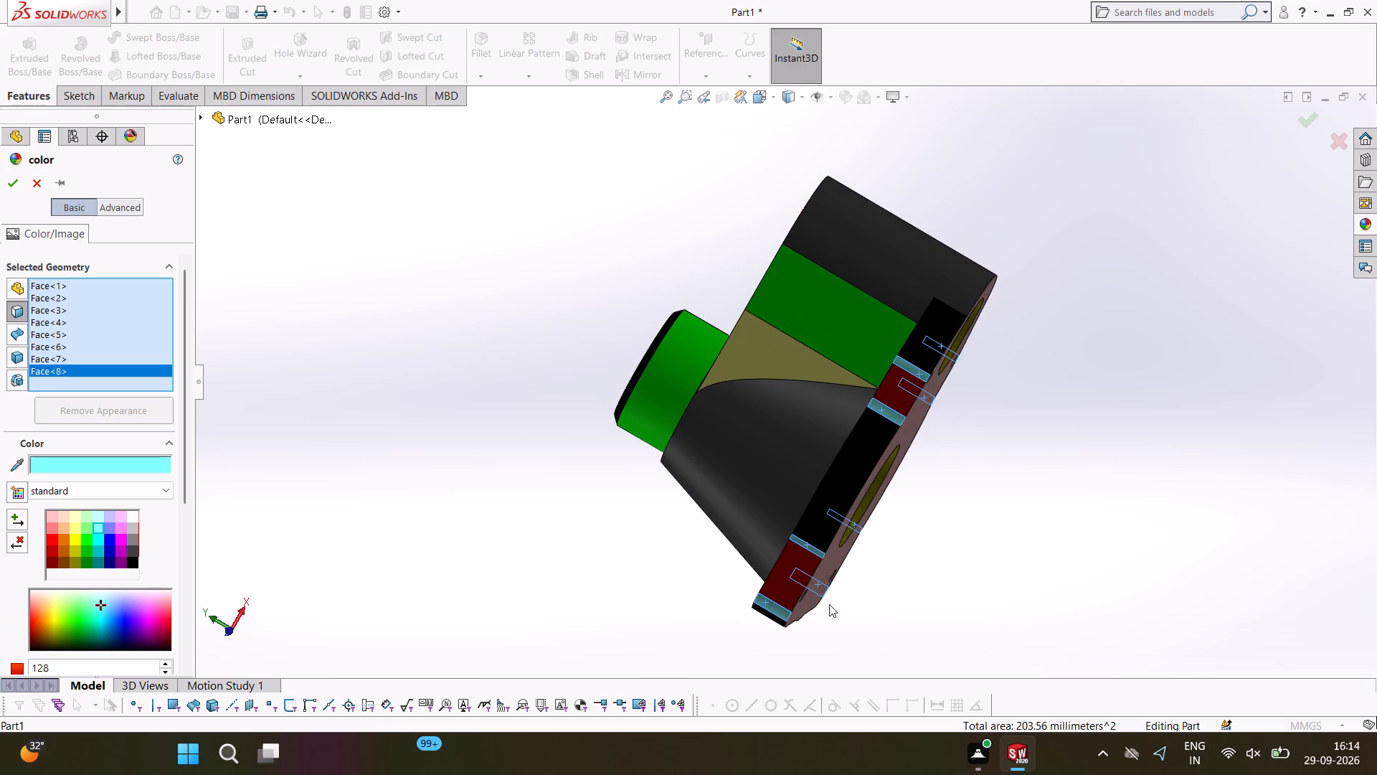
{"action": "left_click", "coordinate": [16, 182]}
{"action": "left_click", "coordinate": [1224, 316]}
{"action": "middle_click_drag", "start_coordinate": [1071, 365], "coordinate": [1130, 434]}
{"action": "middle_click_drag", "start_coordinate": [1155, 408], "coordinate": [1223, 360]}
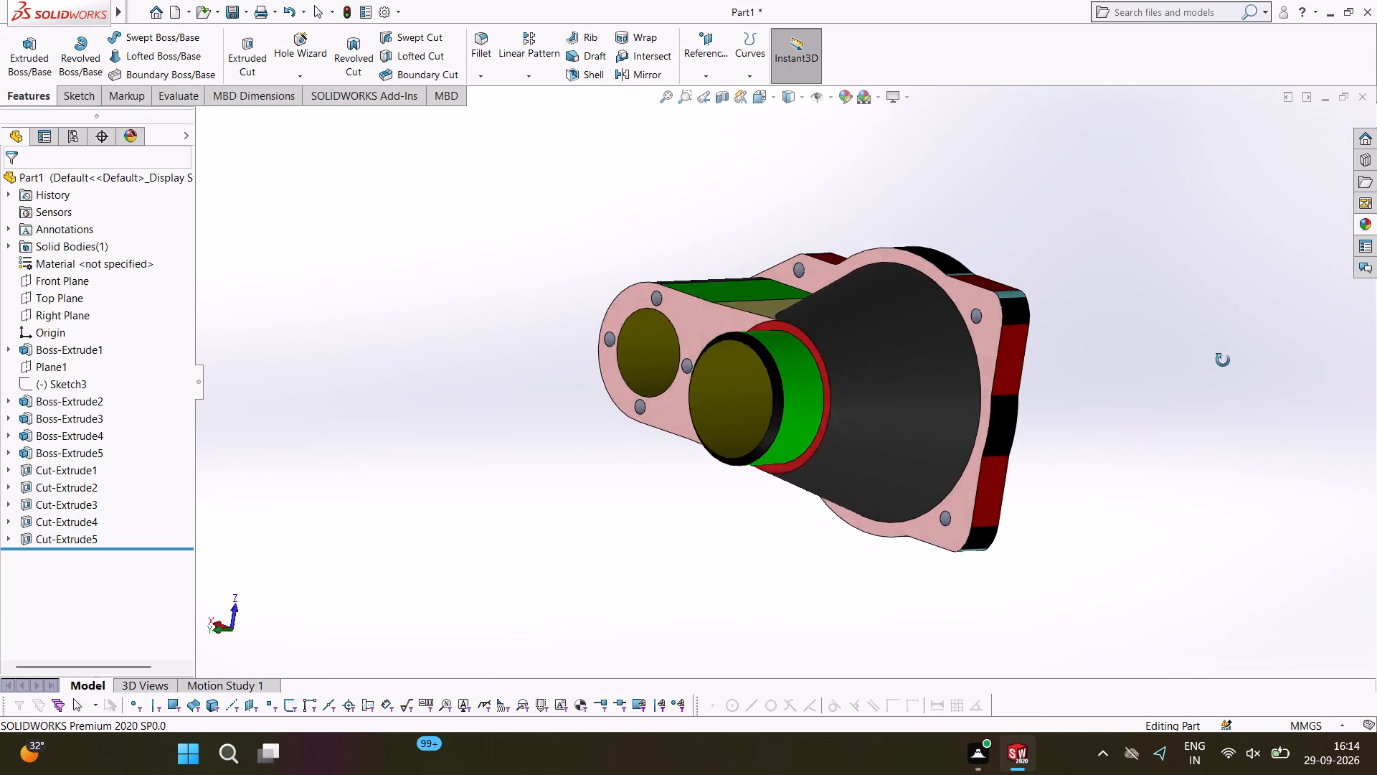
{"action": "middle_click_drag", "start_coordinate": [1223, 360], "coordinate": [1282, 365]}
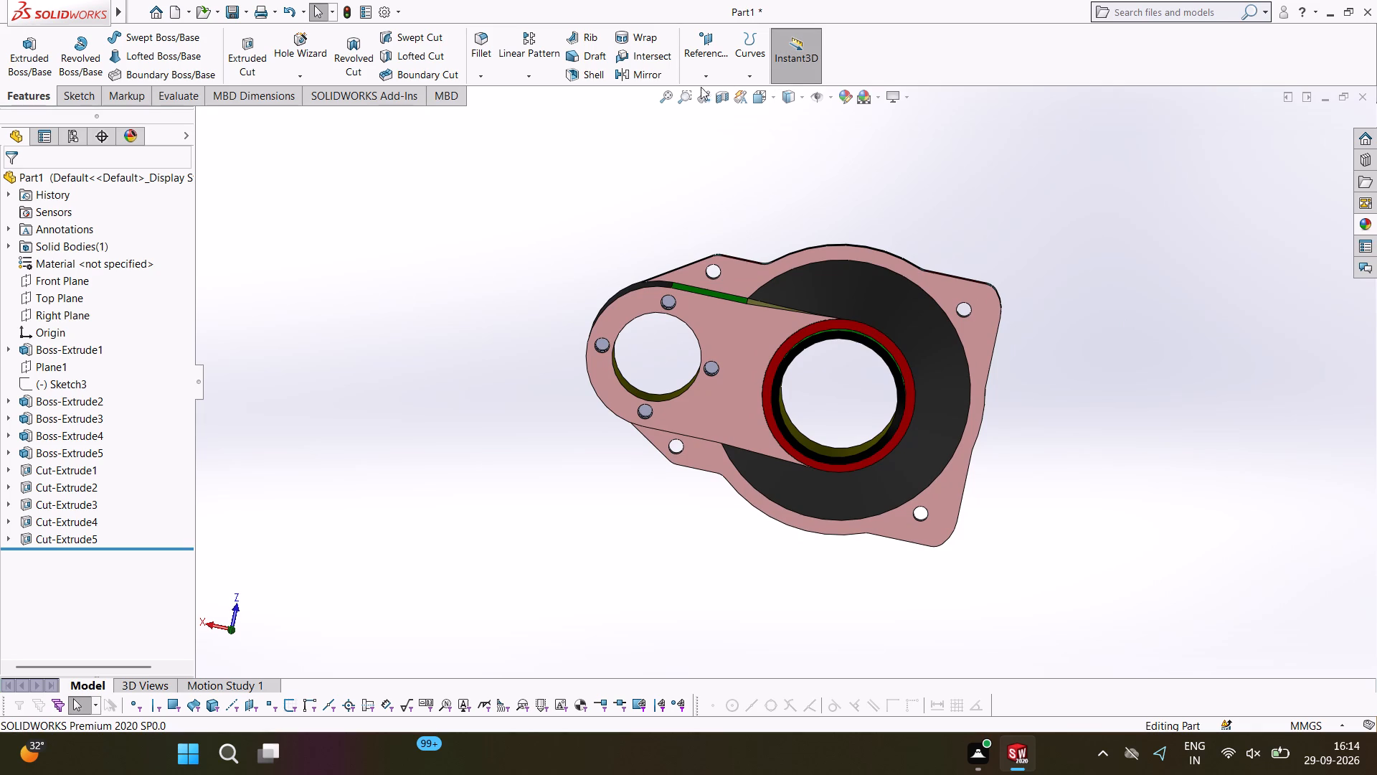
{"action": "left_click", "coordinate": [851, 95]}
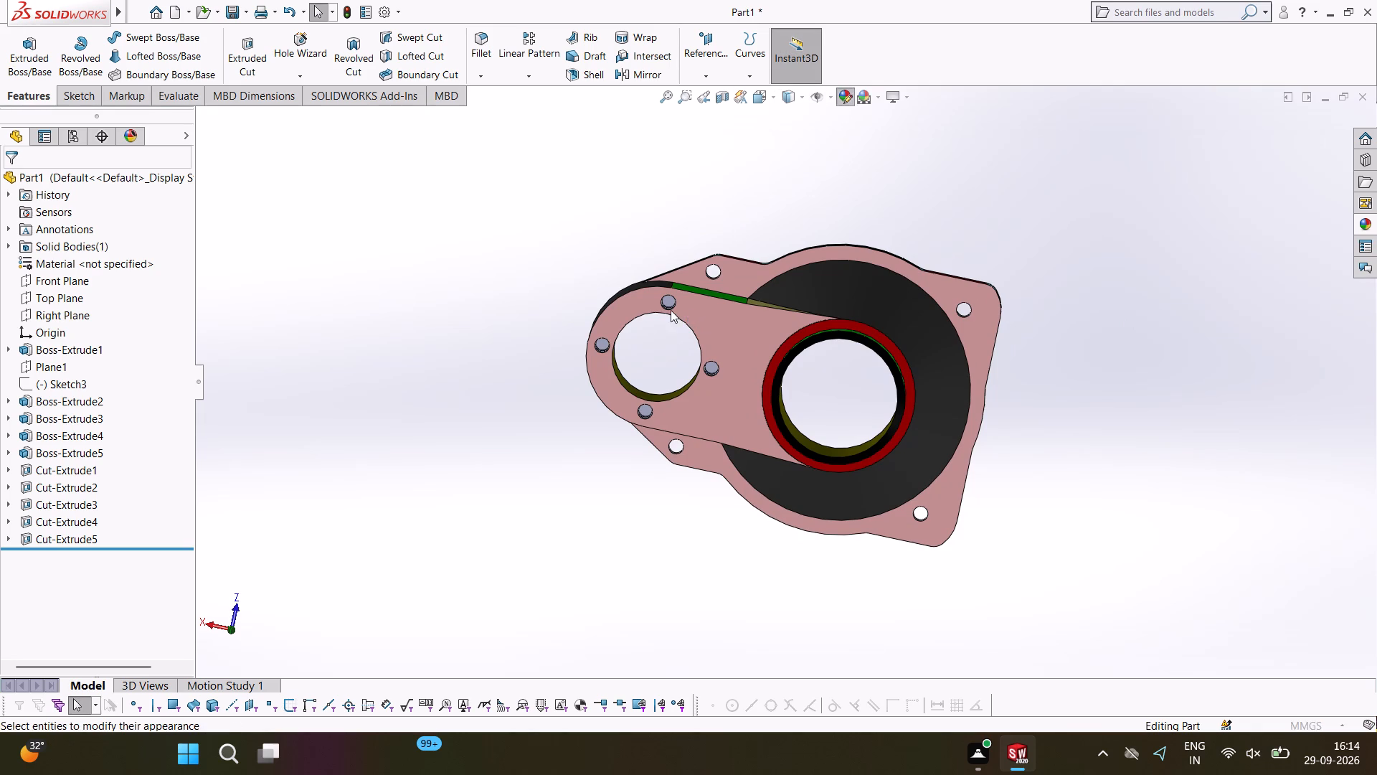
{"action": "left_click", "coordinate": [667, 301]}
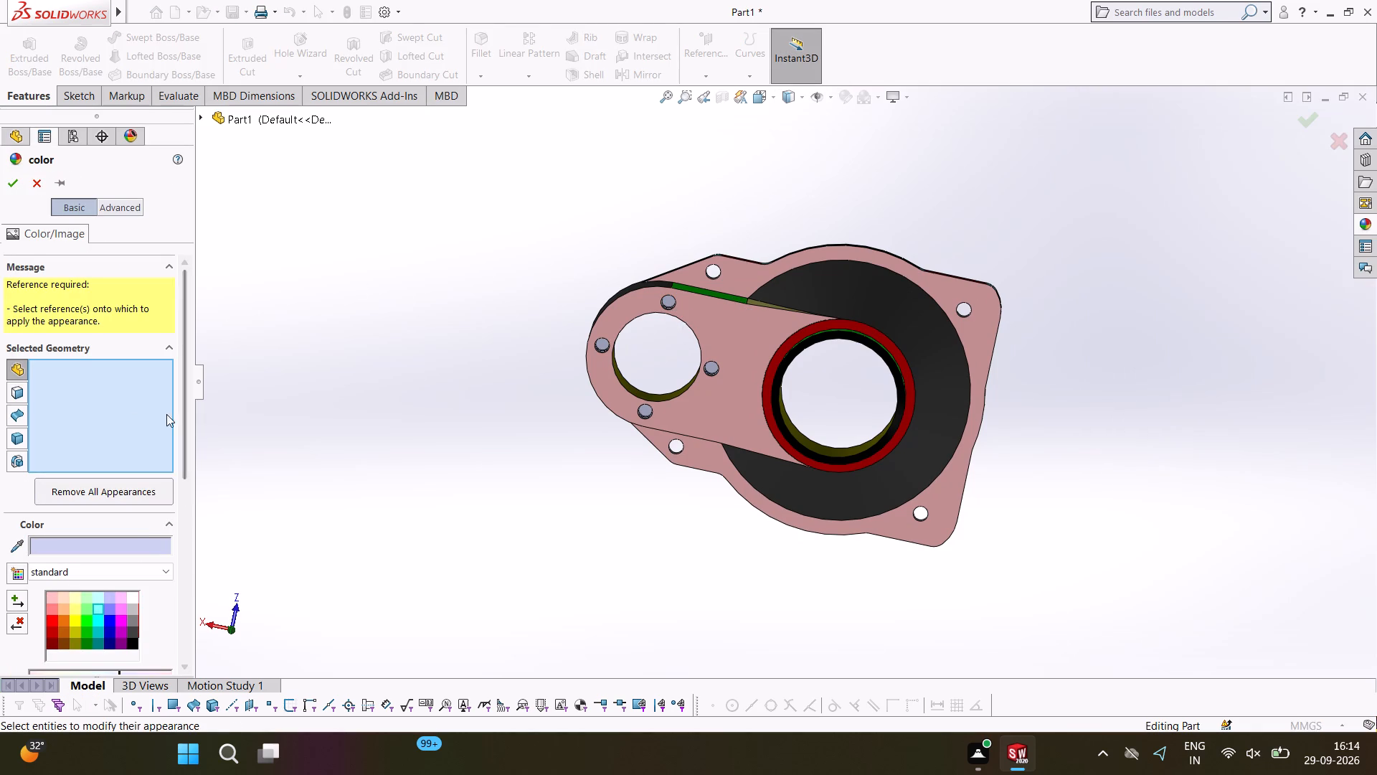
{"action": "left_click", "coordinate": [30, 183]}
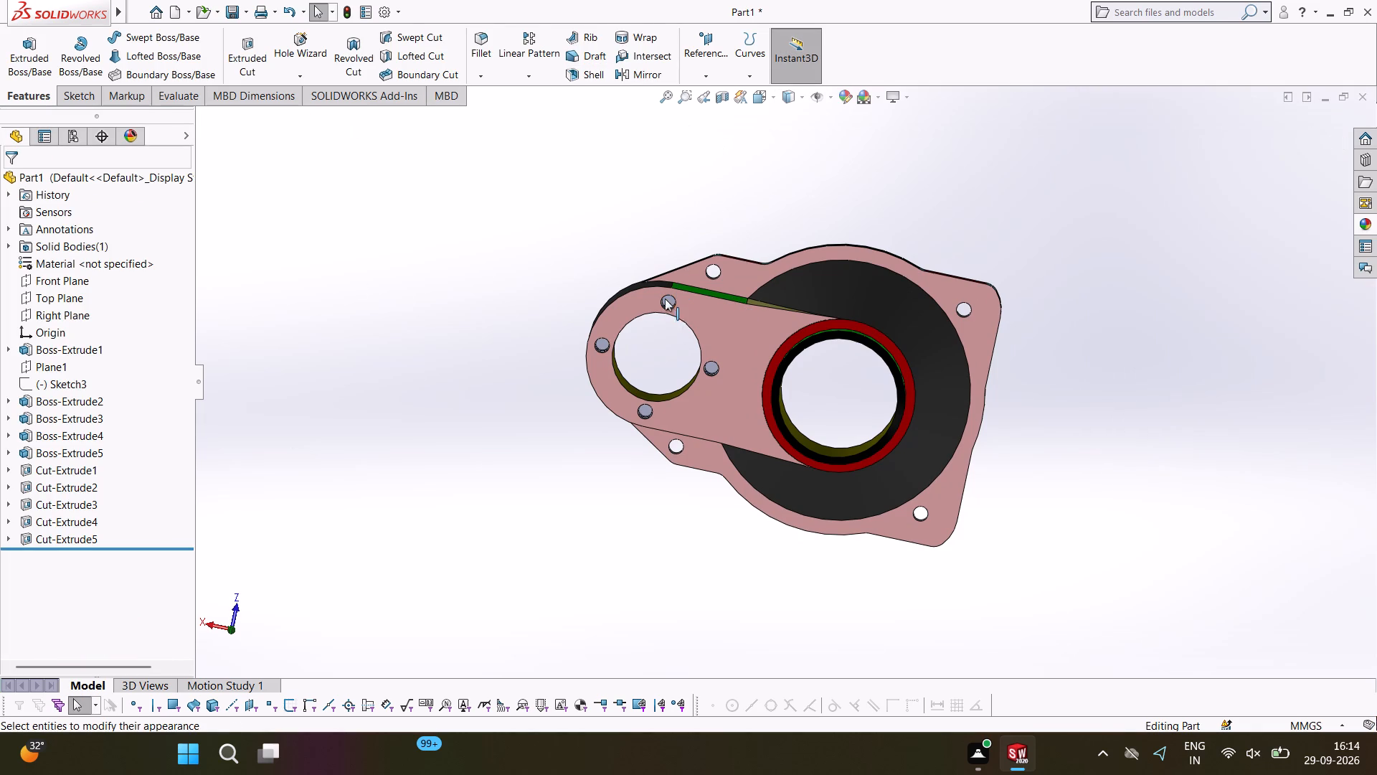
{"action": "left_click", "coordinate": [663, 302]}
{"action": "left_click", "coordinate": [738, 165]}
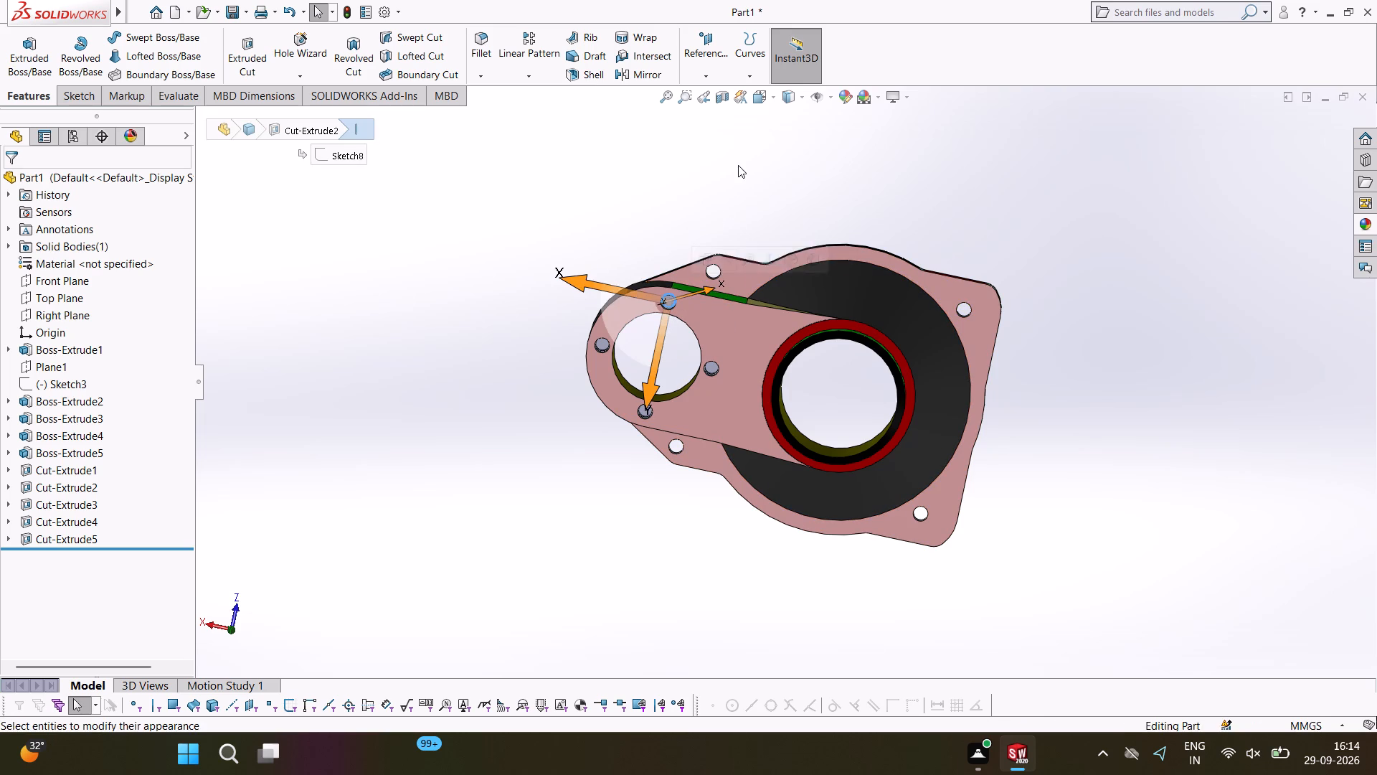
Colour the flat bottom faces of the four small holes around the side boss bore red and apply it.
{"action": "left_click", "coordinate": [669, 302]}
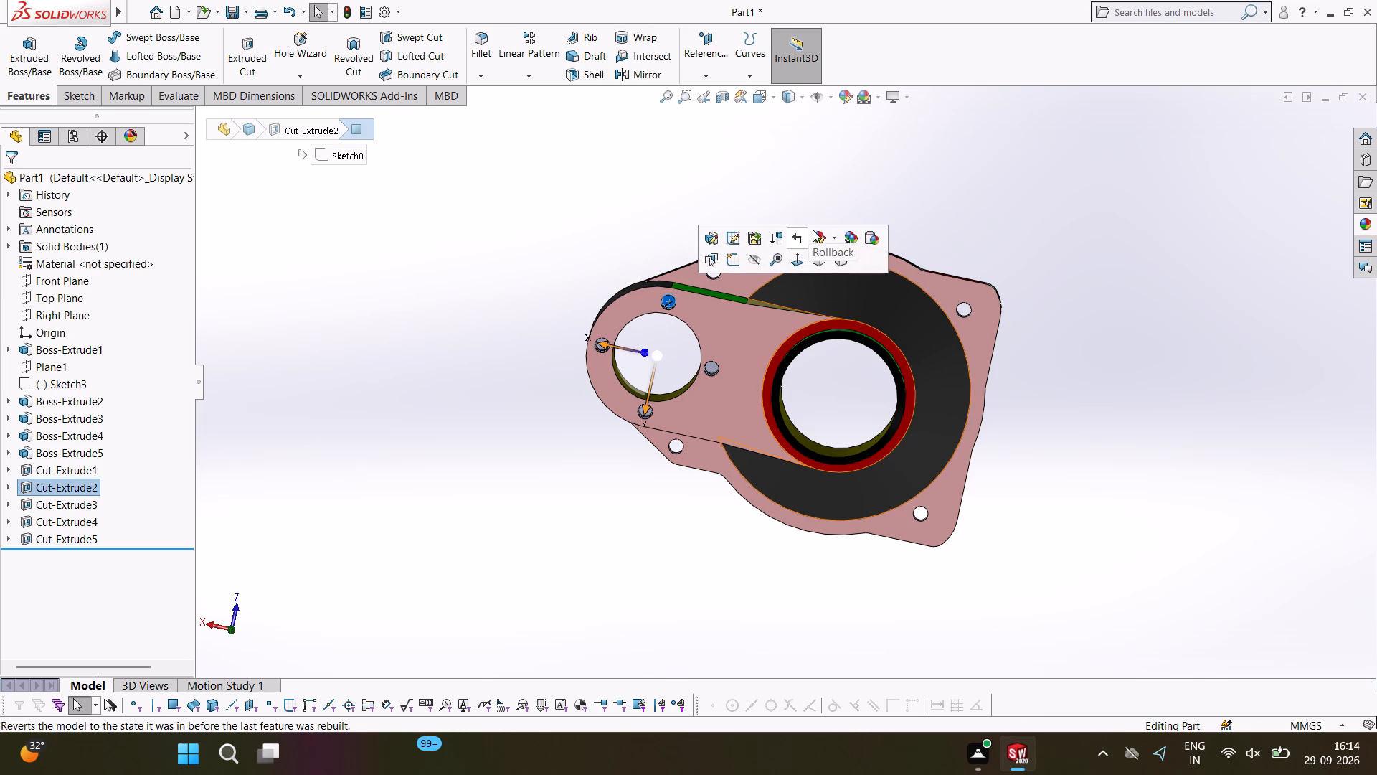
{"action": "left_click", "coordinate": [810, 235]}
{"action": "left_click", "coordinate": [839, 269]}
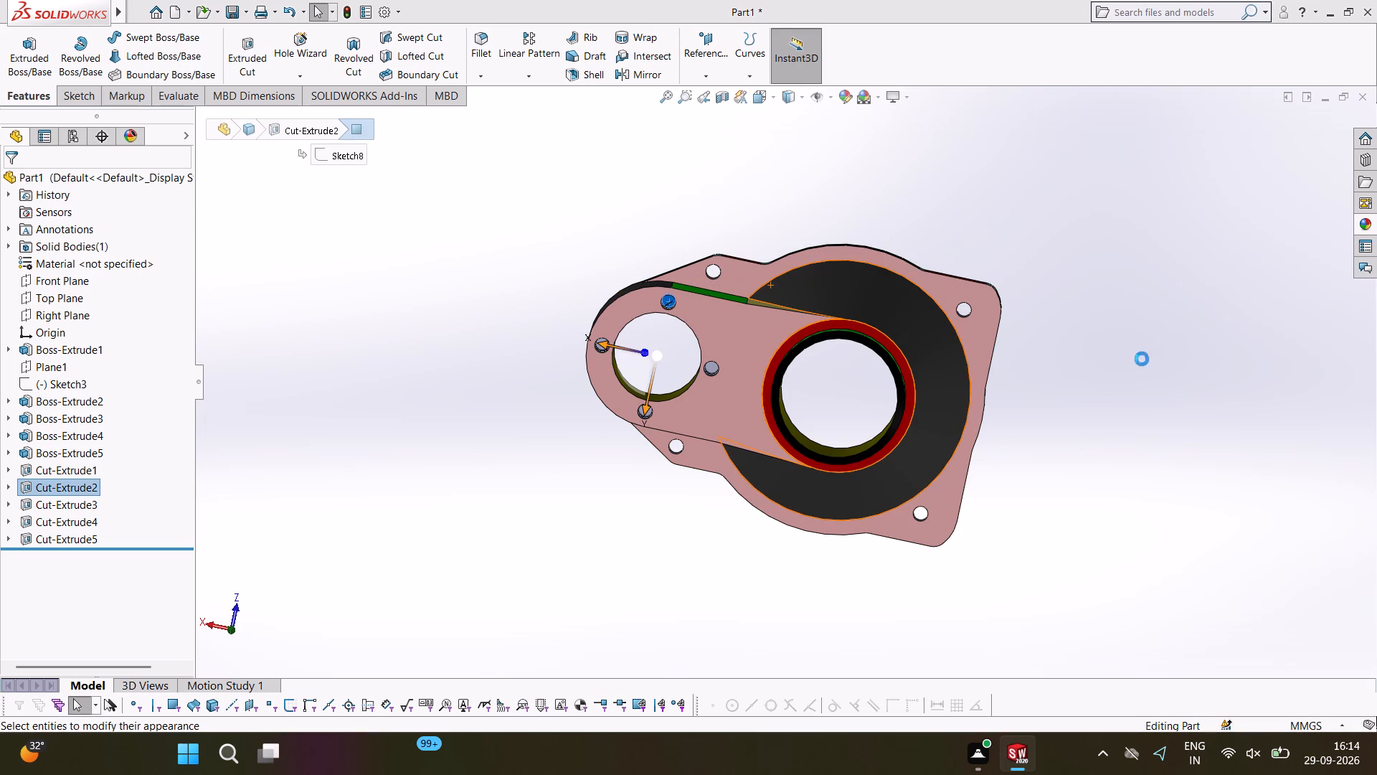
{"action": "middle_click_drag", "start_coordinate": [1155, 361], "coordinate": [1175, 229]}
{"action": "middle_click_drag", "start_coordinate": [1038, 285], "coordinate": [1049, 258]}
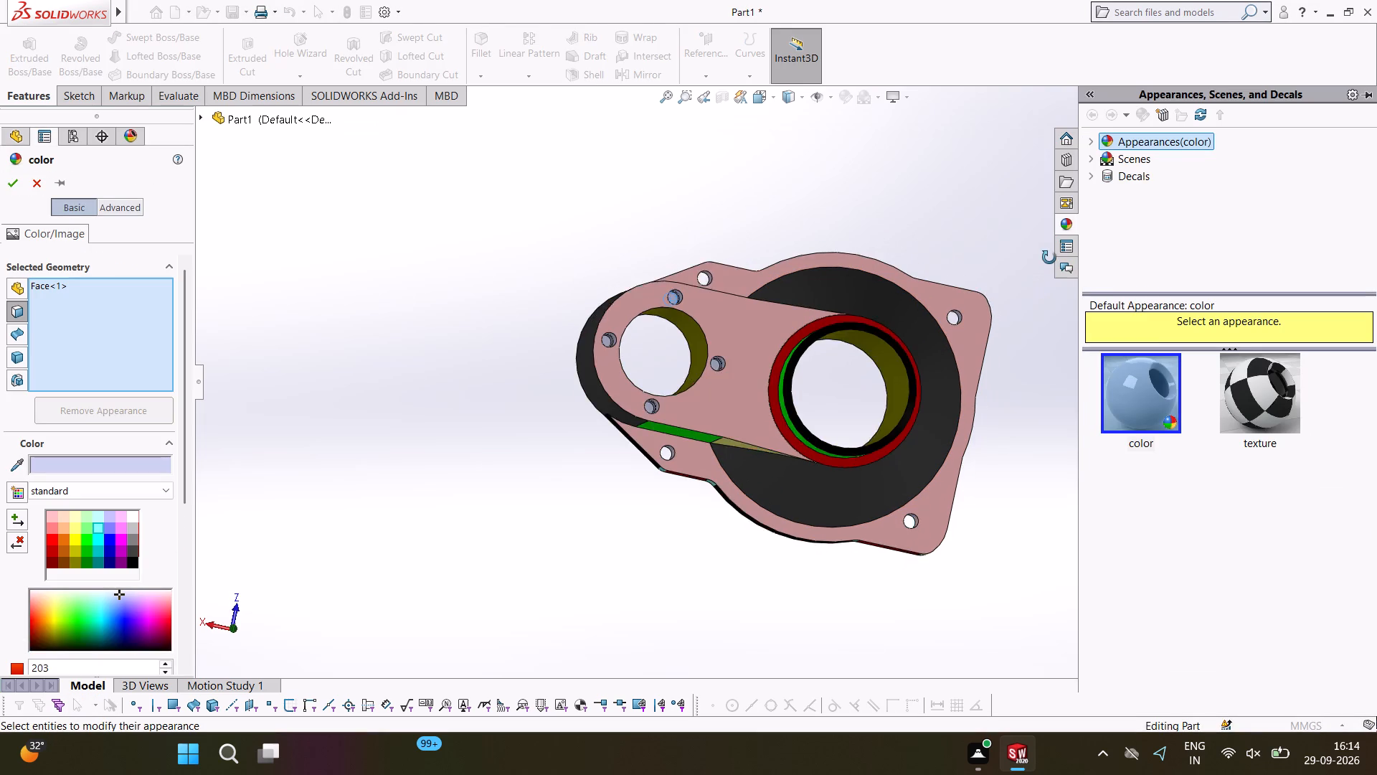
{"action": "middle_click_drag", "start_coordinate": [1049, 258], "coordinate": [1033, 268]}
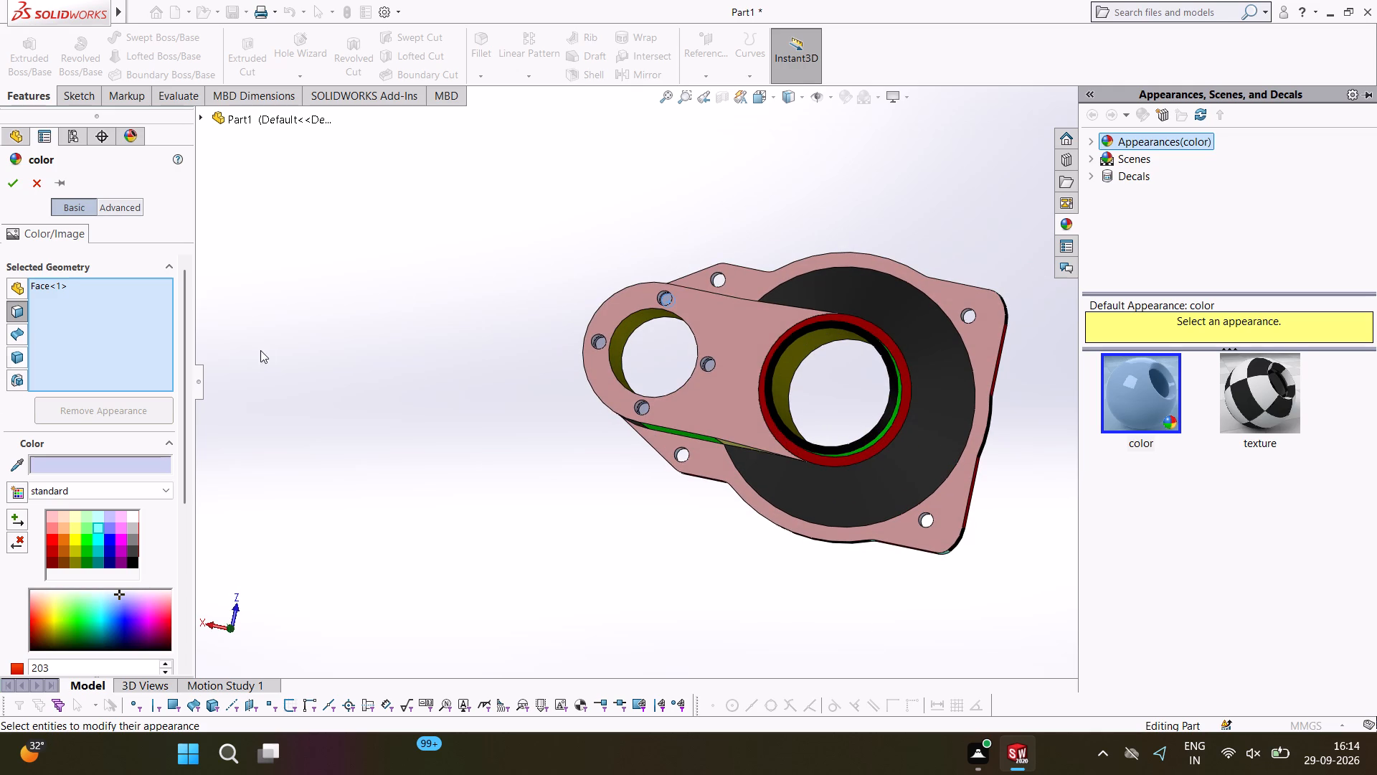
{"action": "left_click", "coordinate": [47, 540]}
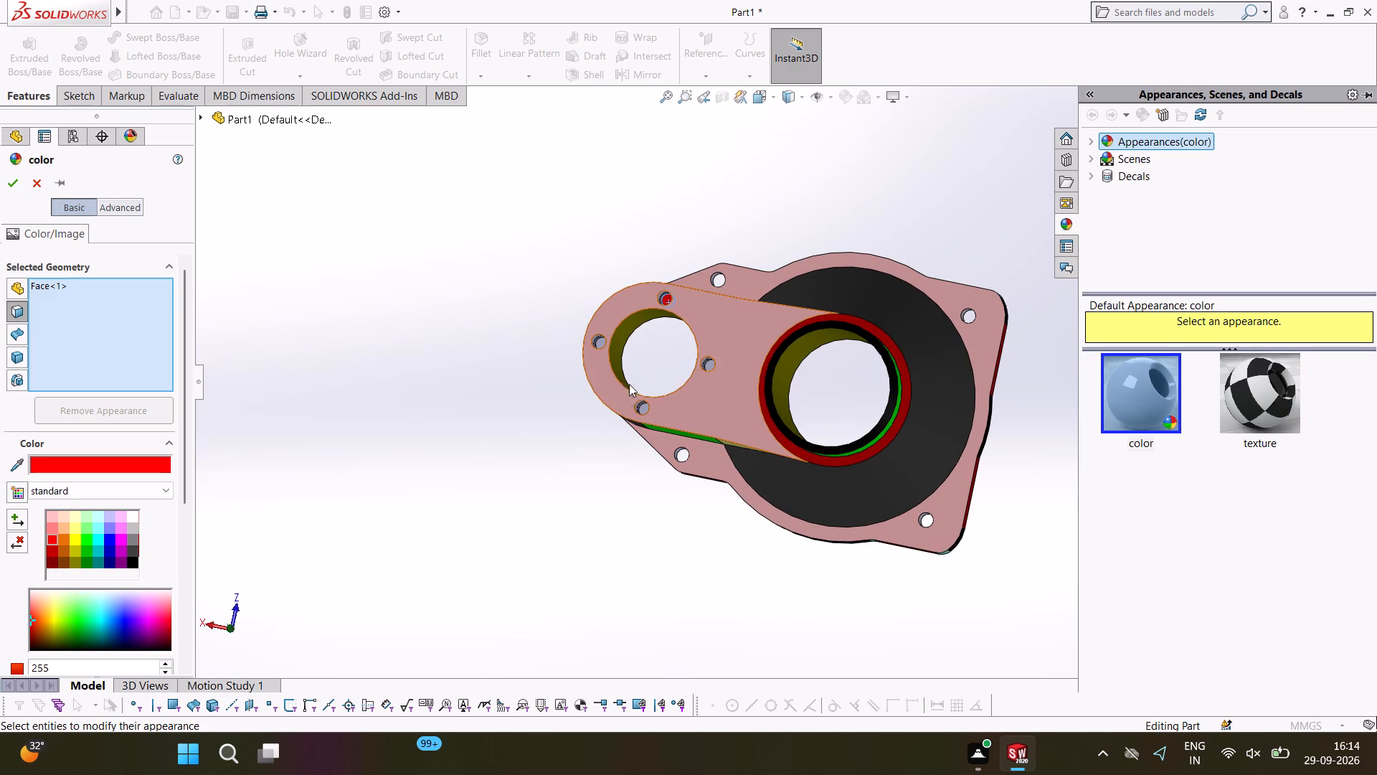
{"action": "left_click", "coordinate": [709, 363]}
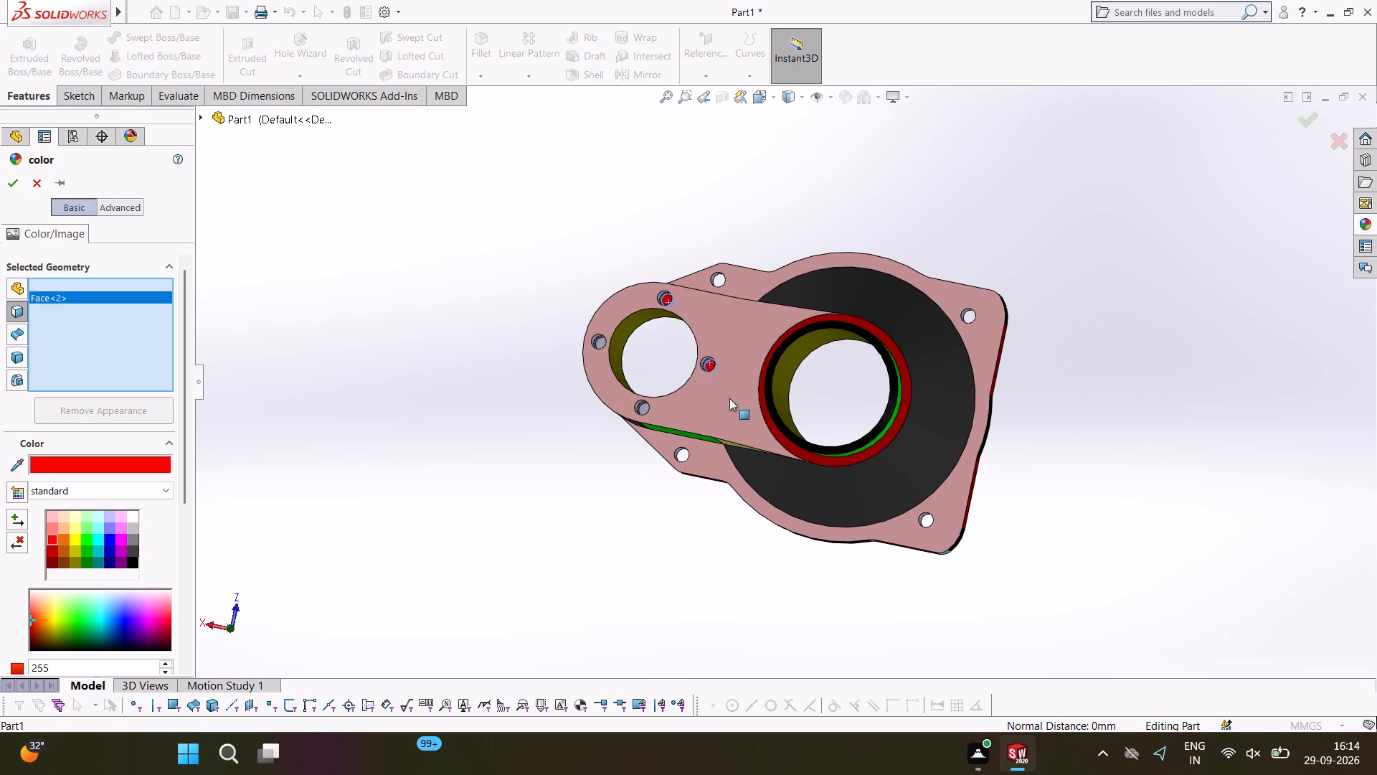
{"action": "middle_click_drag", "start_coordinate": [651, 483], "coordinate": [667, 513]}
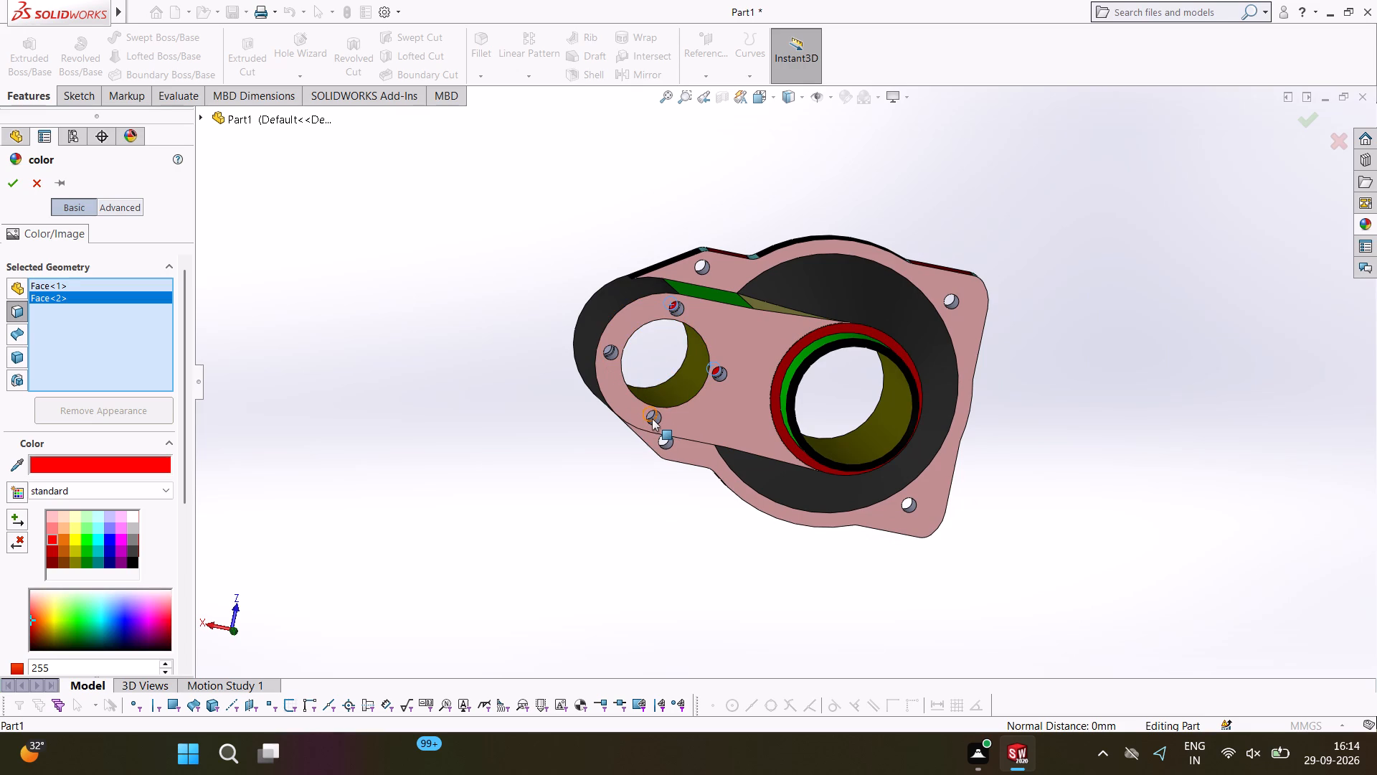
{"action": "left_click", "coordinate": [652, 418]}
{"action": "middle_click_drag", "start_coordinate": [618, 494], "coordinate": [600, 479]}
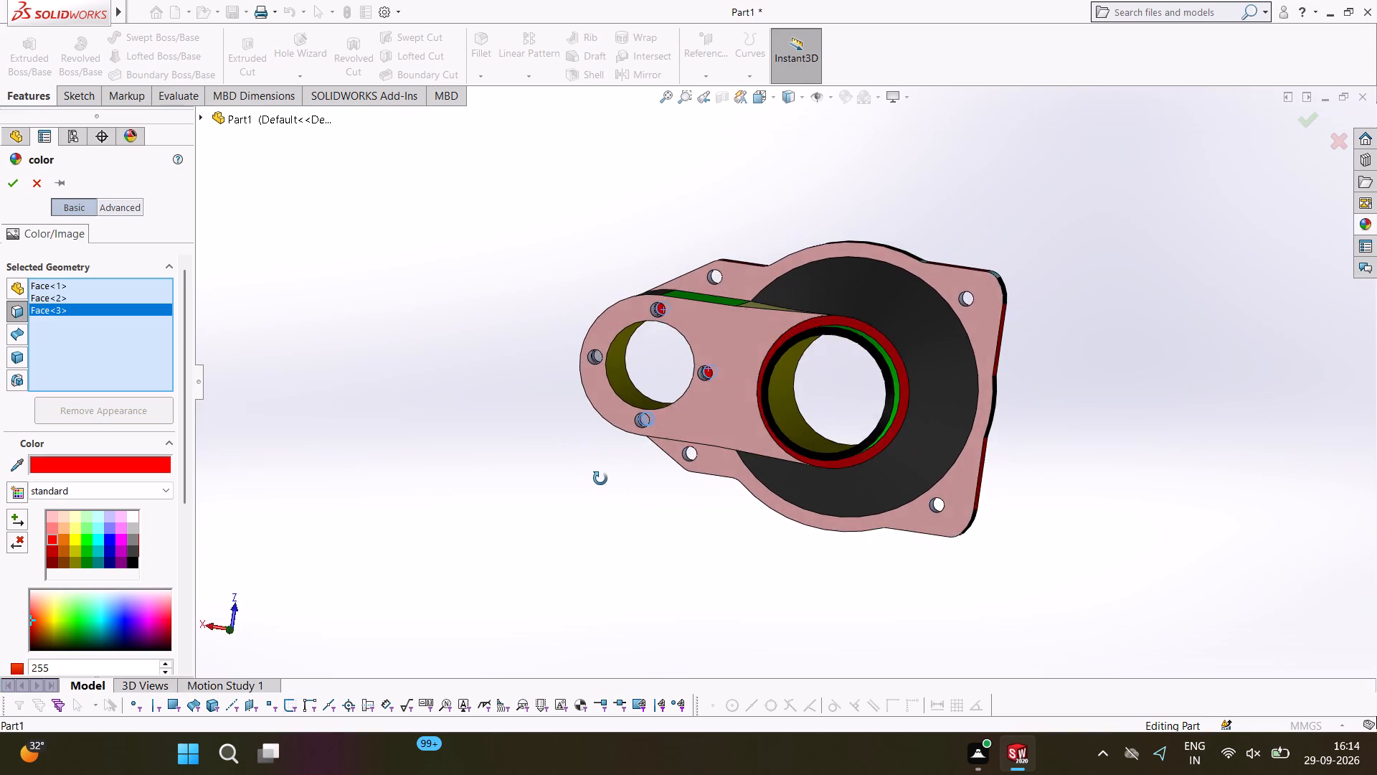
{"action": "middle_click_drag", "start_coordinate": [600, 479], "coordinate": [607, 468]}
{"action": "left_click", "coordinate": [645, 417]}
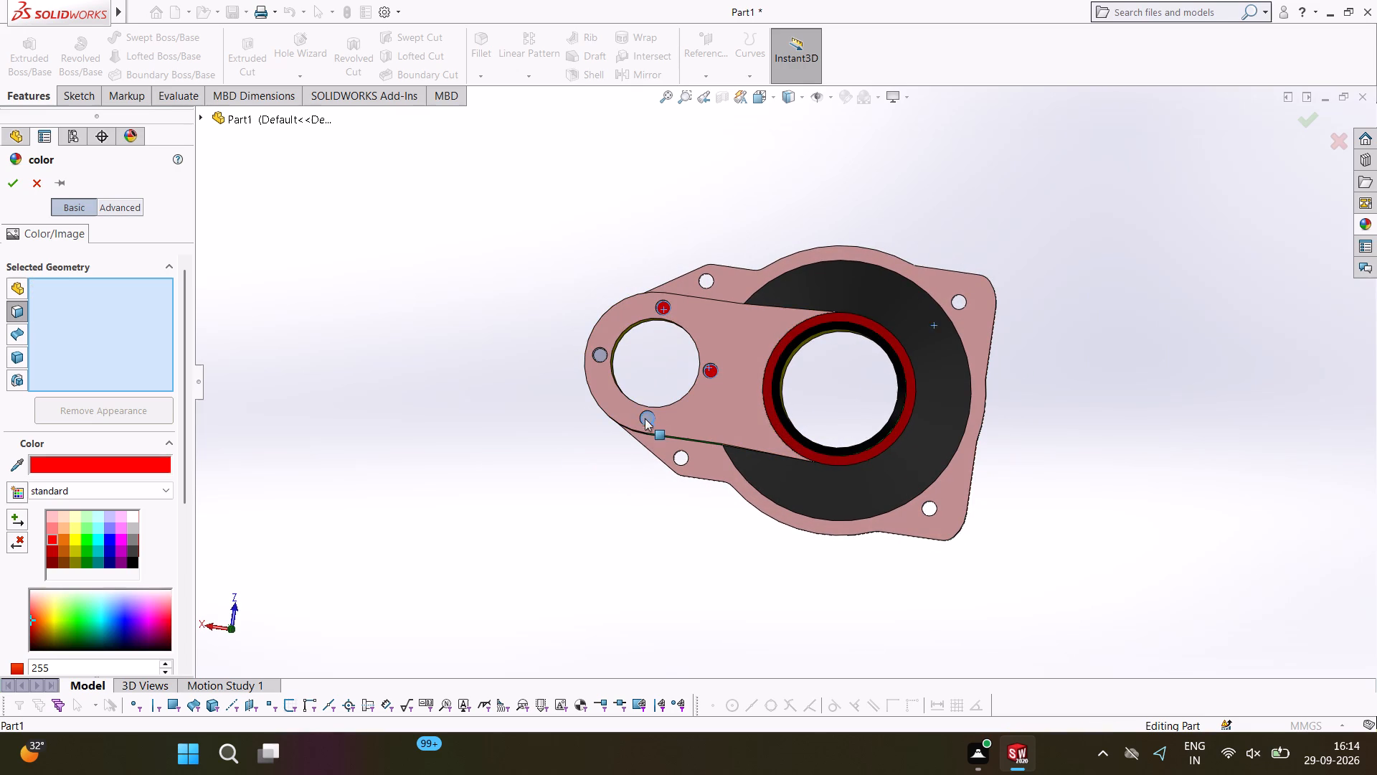
{"action": "left_click", "coordinate": [600, 355]}
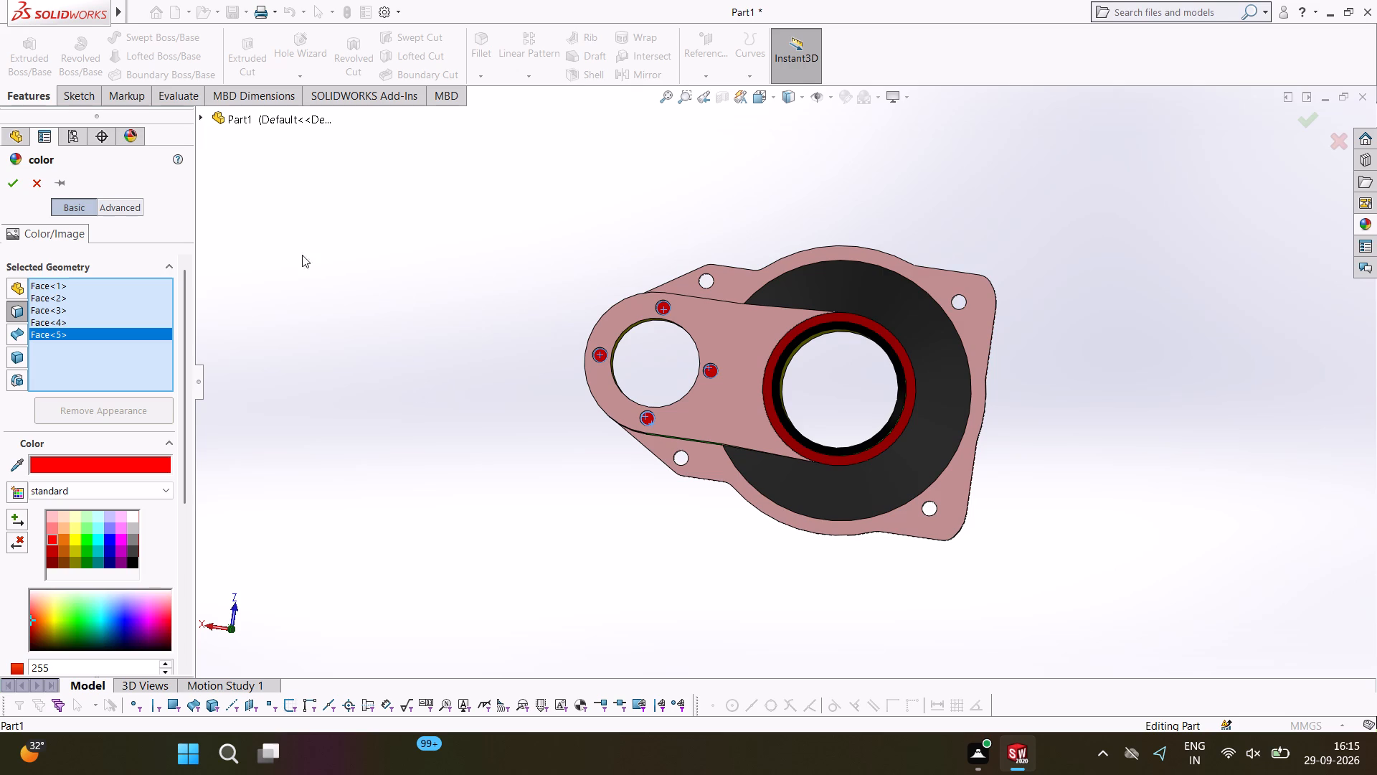
{"action": "left_click", "coordinate": [12, 173]}
{"action": "left_click", "coordinate": [398, 284]}
Set the cylindrical walls of the four small holes around the side boss bore to dark blue.
{"action": "middle_click", "coordinate": [448, 293]}
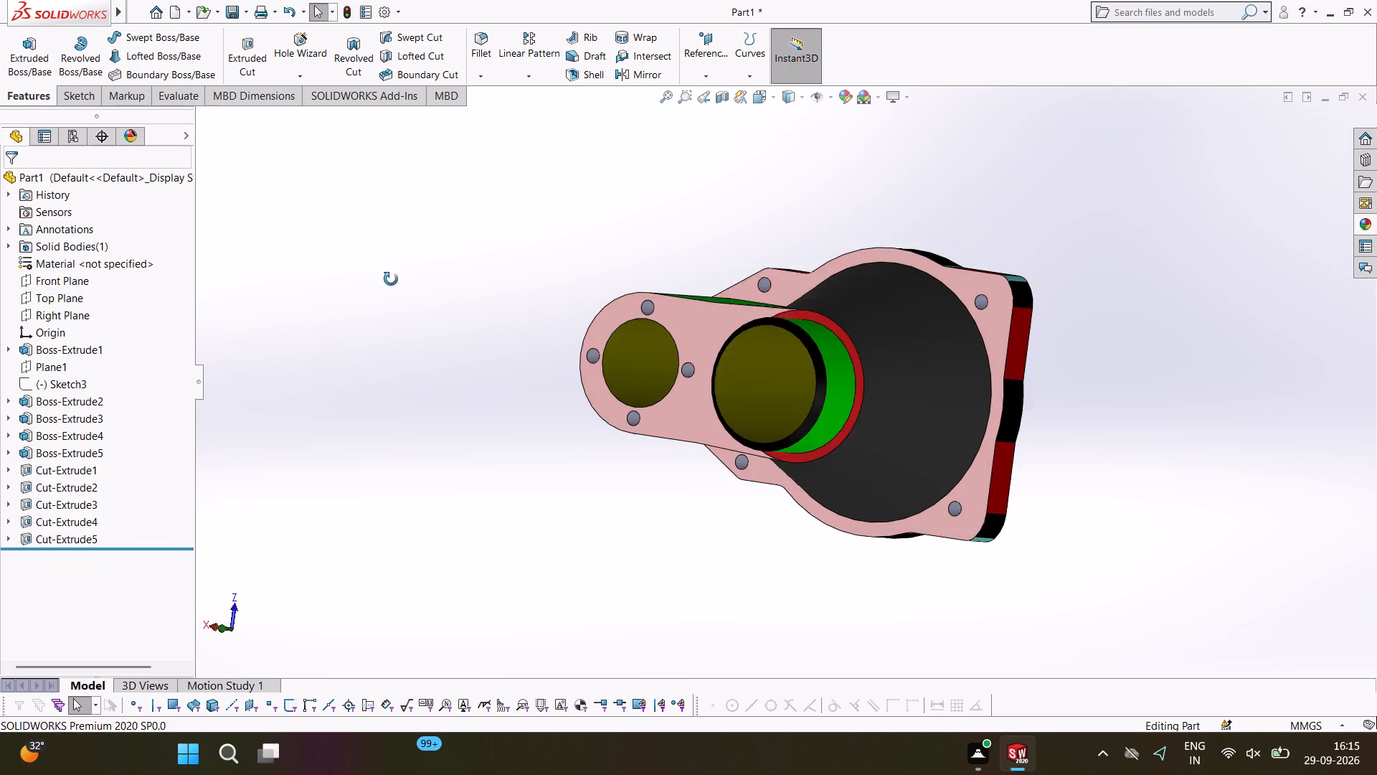
{"action": "middle_click_drag", "start_coordinate": [385, 270], "coordinate": [464, 287]}
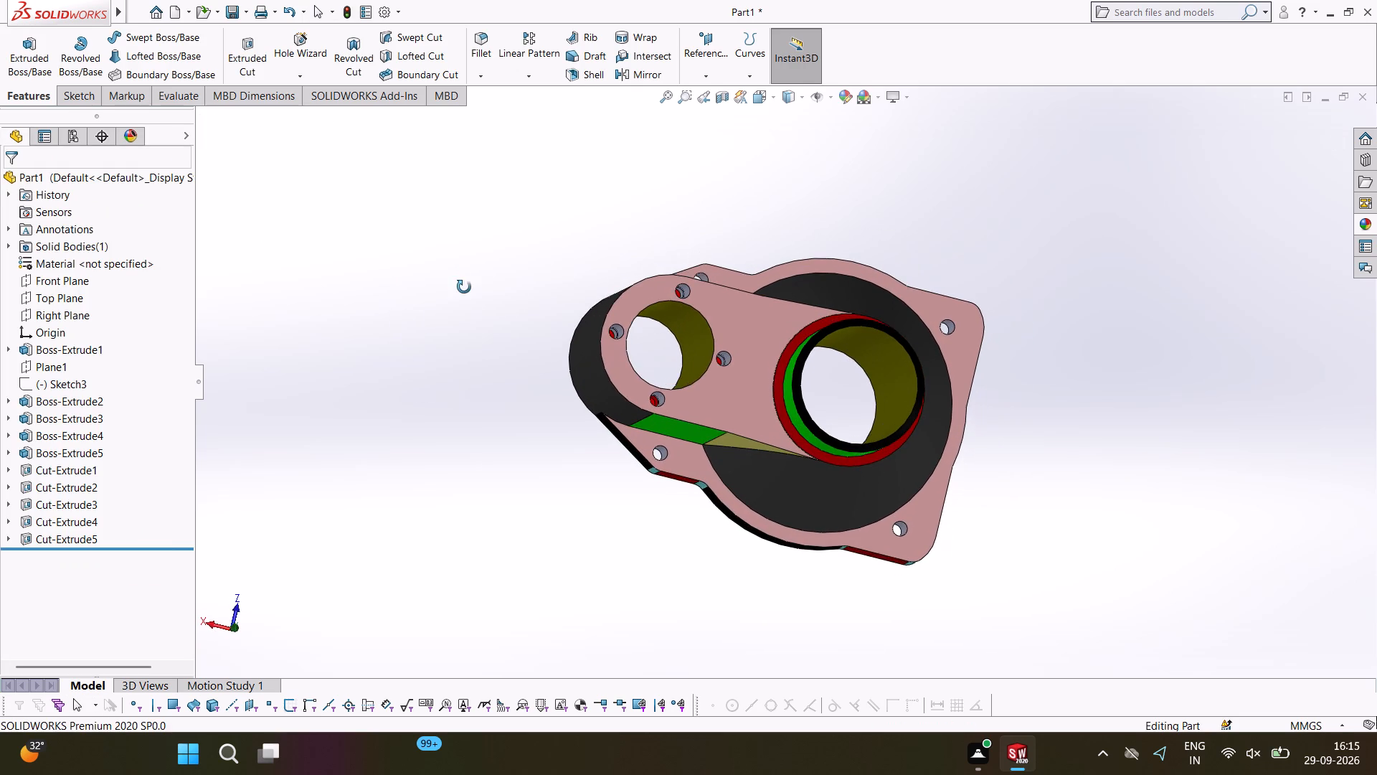
{"action": "middle_click_drag", "start_coordinate": [464, 287], "coordinate": [464, 288]}
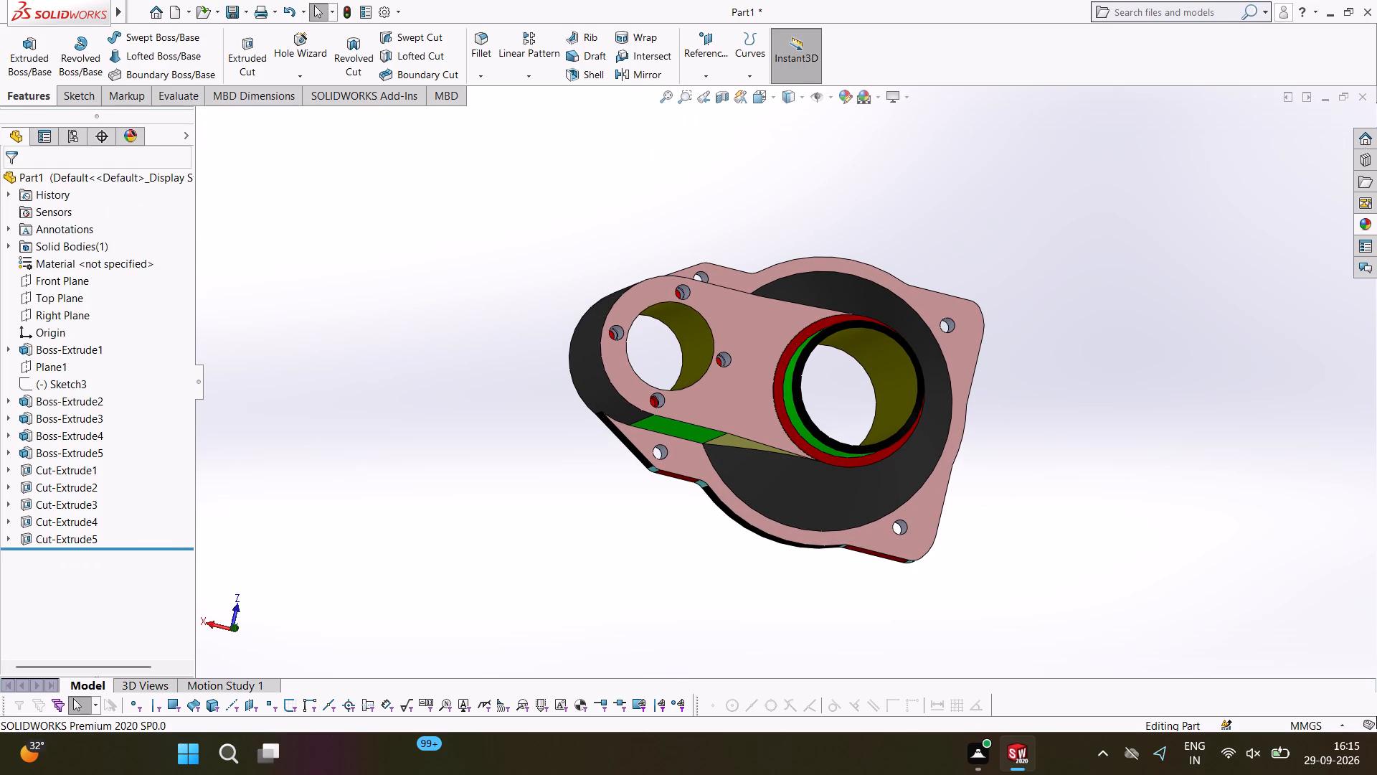
{"action": "left_click", "coordinate": [684, 288]}
{"action": "left_click", "coordinate": [839, 225]}
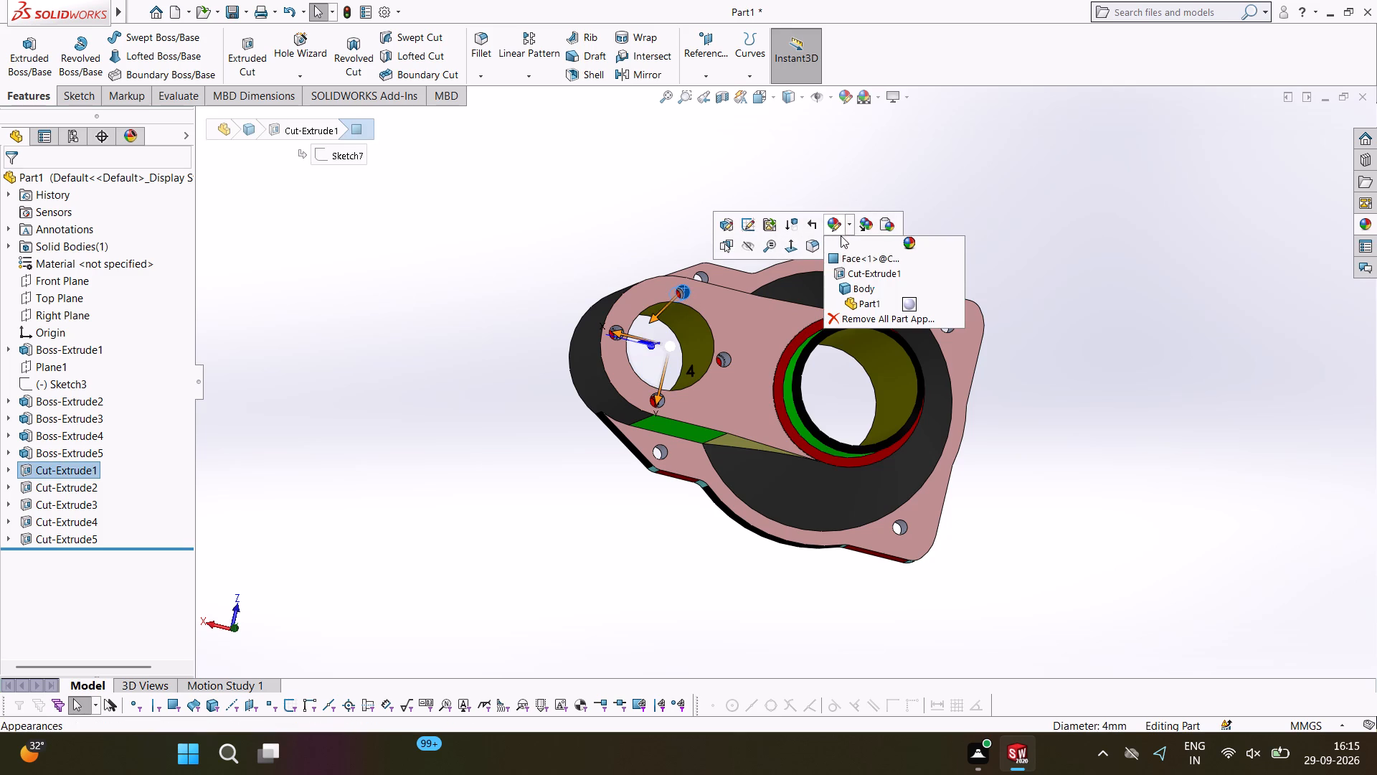
{"action": "left_click", "coordinate": [843, 260]}
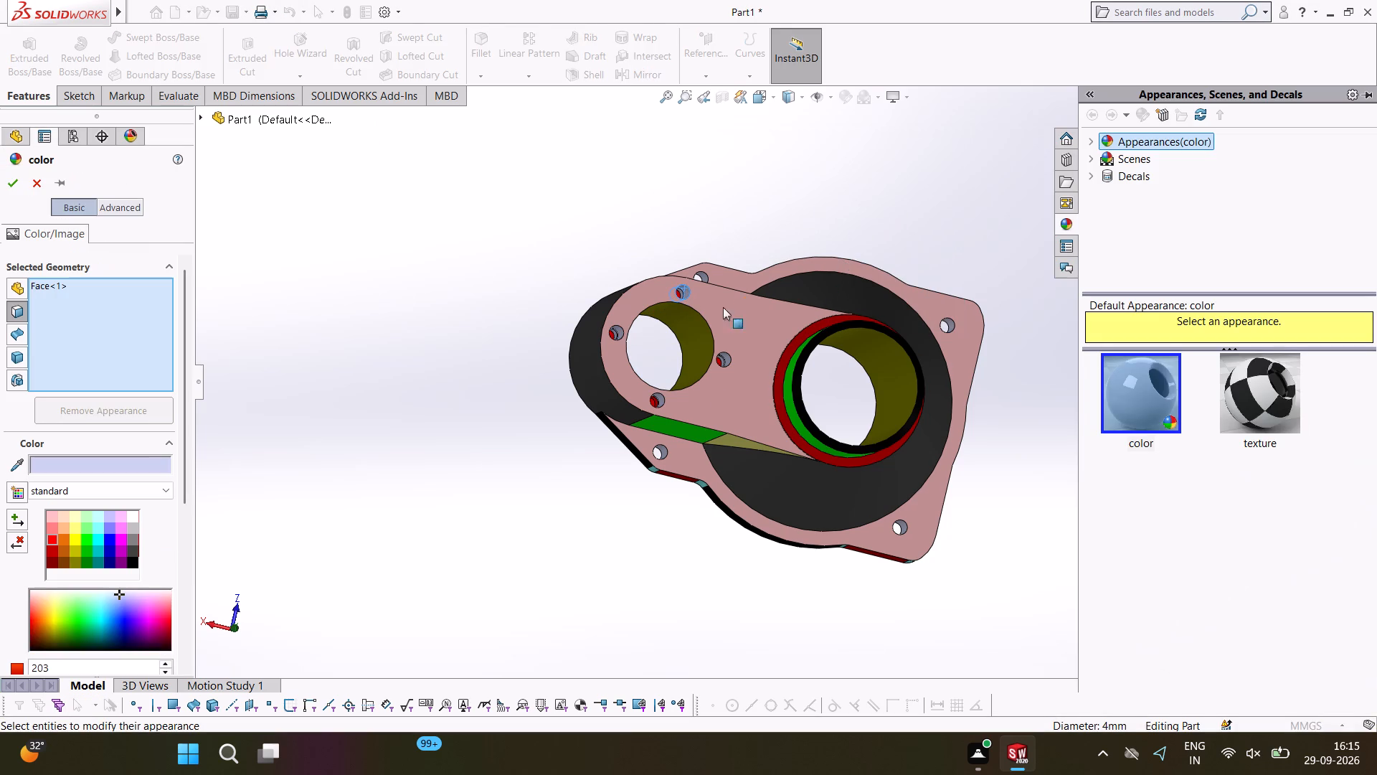
{"action": "left_click", "coordinate": [113, 550]}
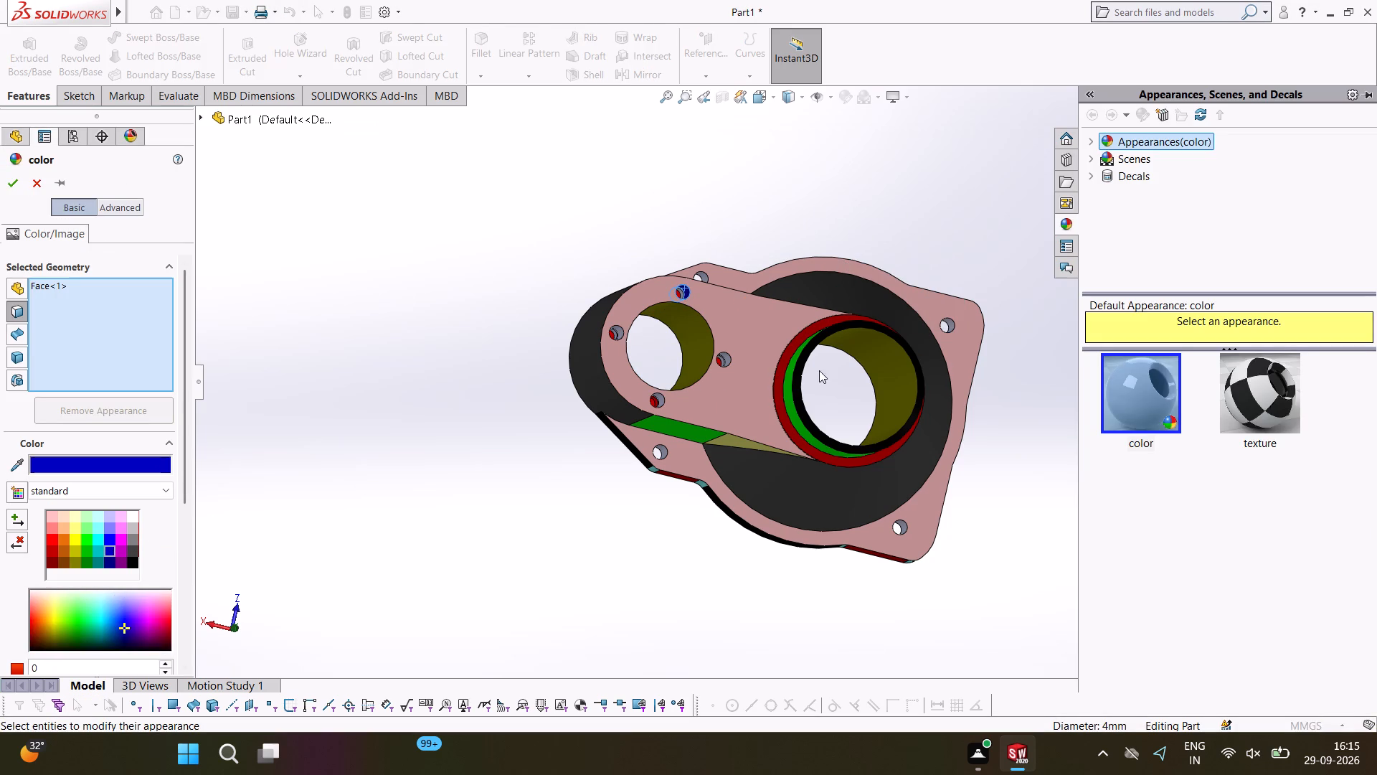
{"action": "left_click", "coordinate": [724, 357]}
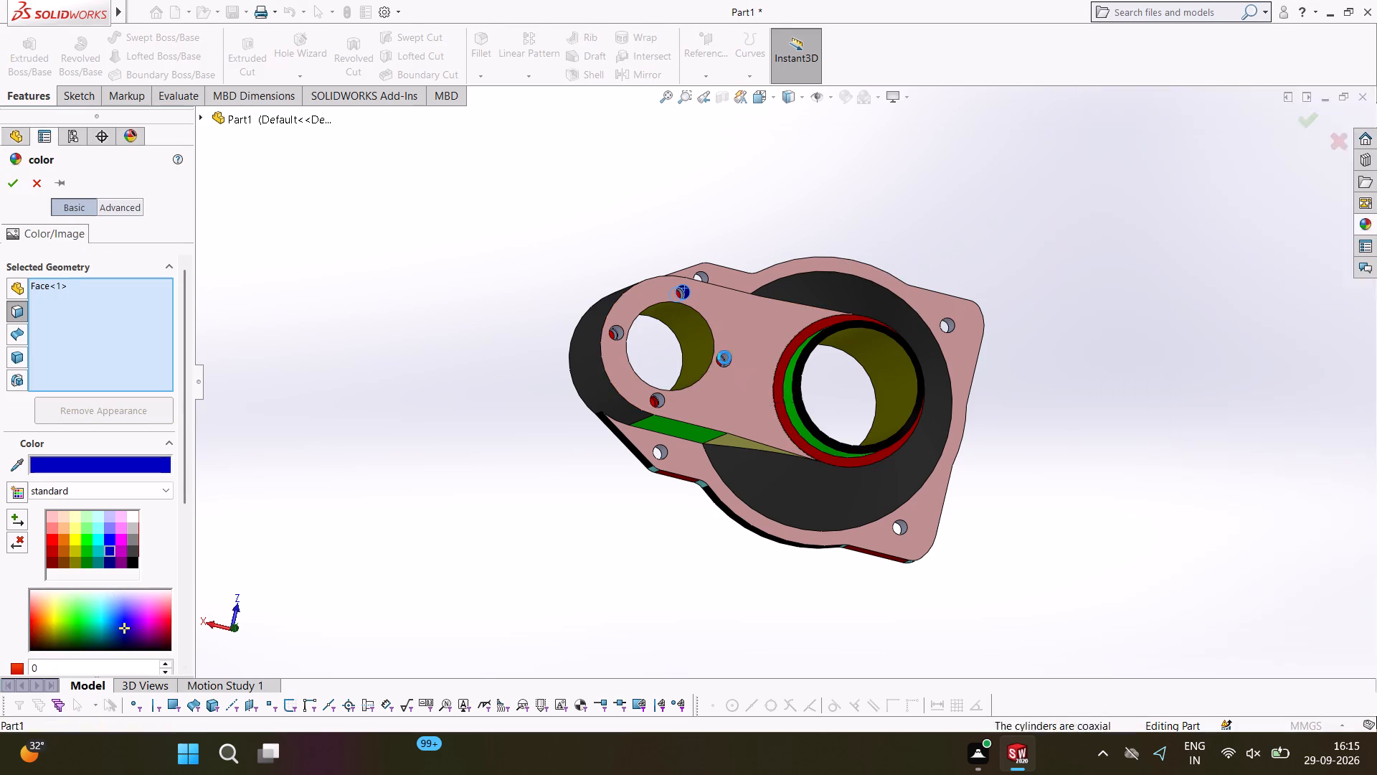
{"action": "left_click", "coordinate": [663, 400]}
{"action": "left_click", "coordinate": [619, 329]}
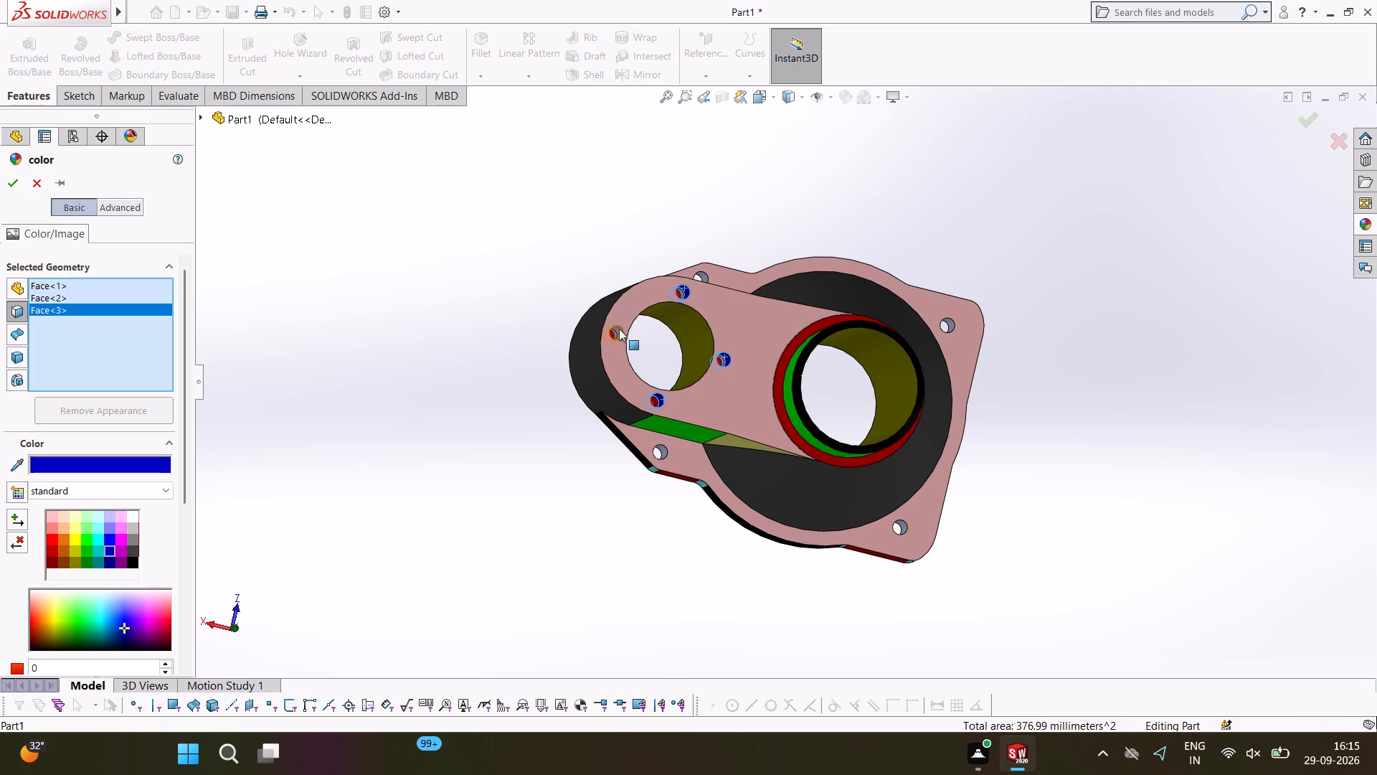
Add the walls of the four mounting holes in the base flange to the dark blue colouring and apply it.
{"action": "left_click", "coordinate": [661, 451]}
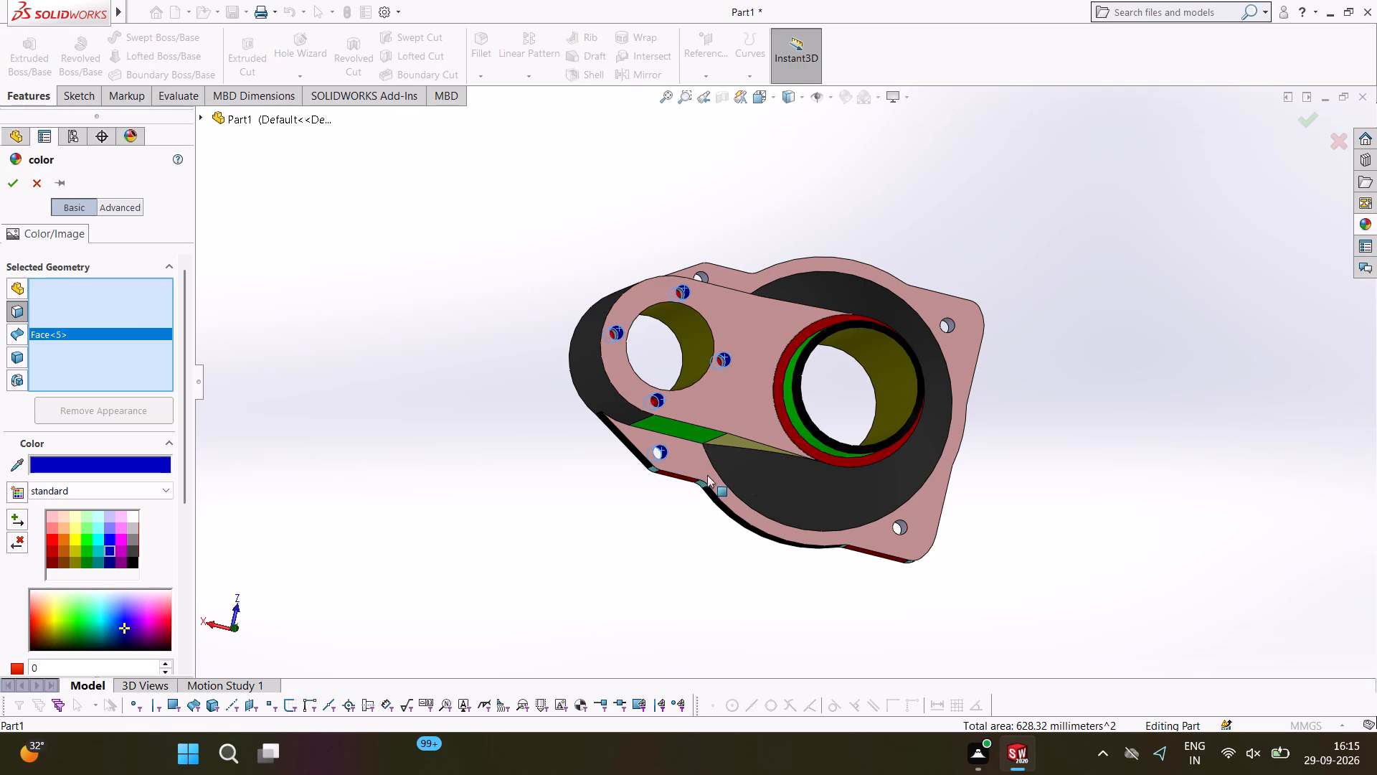
{"action": "left_click", "coordinate": [907, 527]}
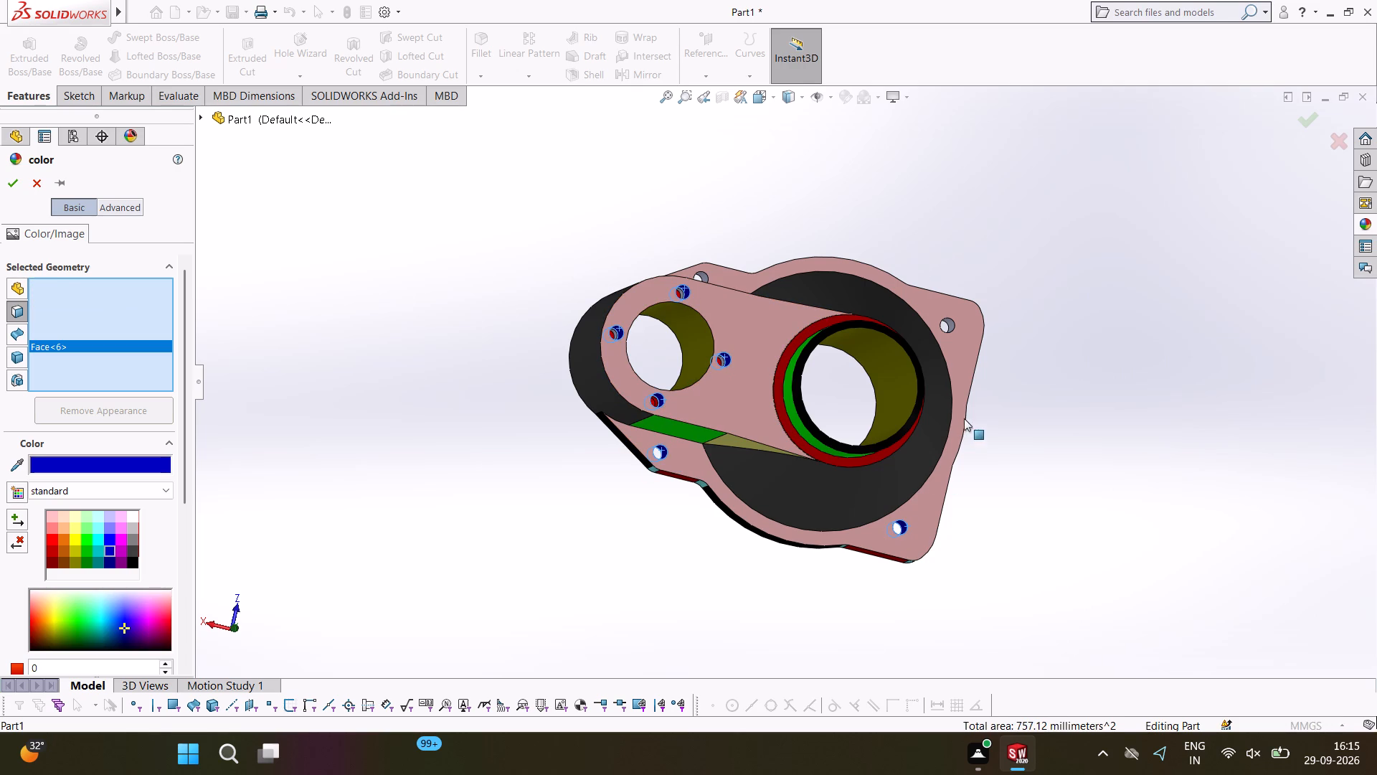
{"action": "left_click", "coordinate": [950, 321]}
{"action": "left_click", "coordinate": [705, 278]}
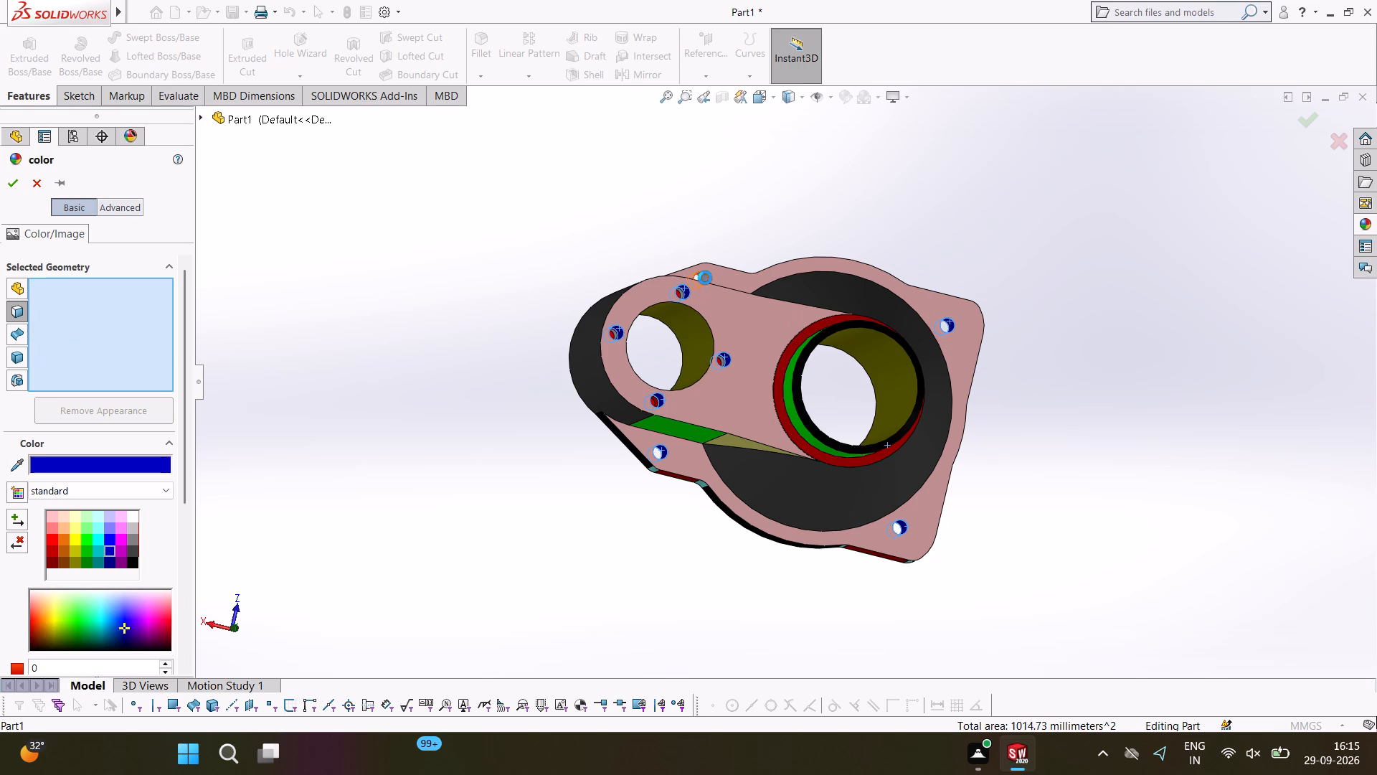
{"action": "middle_click_drag", "start_coordinate": [1030, 322], "coordinate": [1376, 590]}
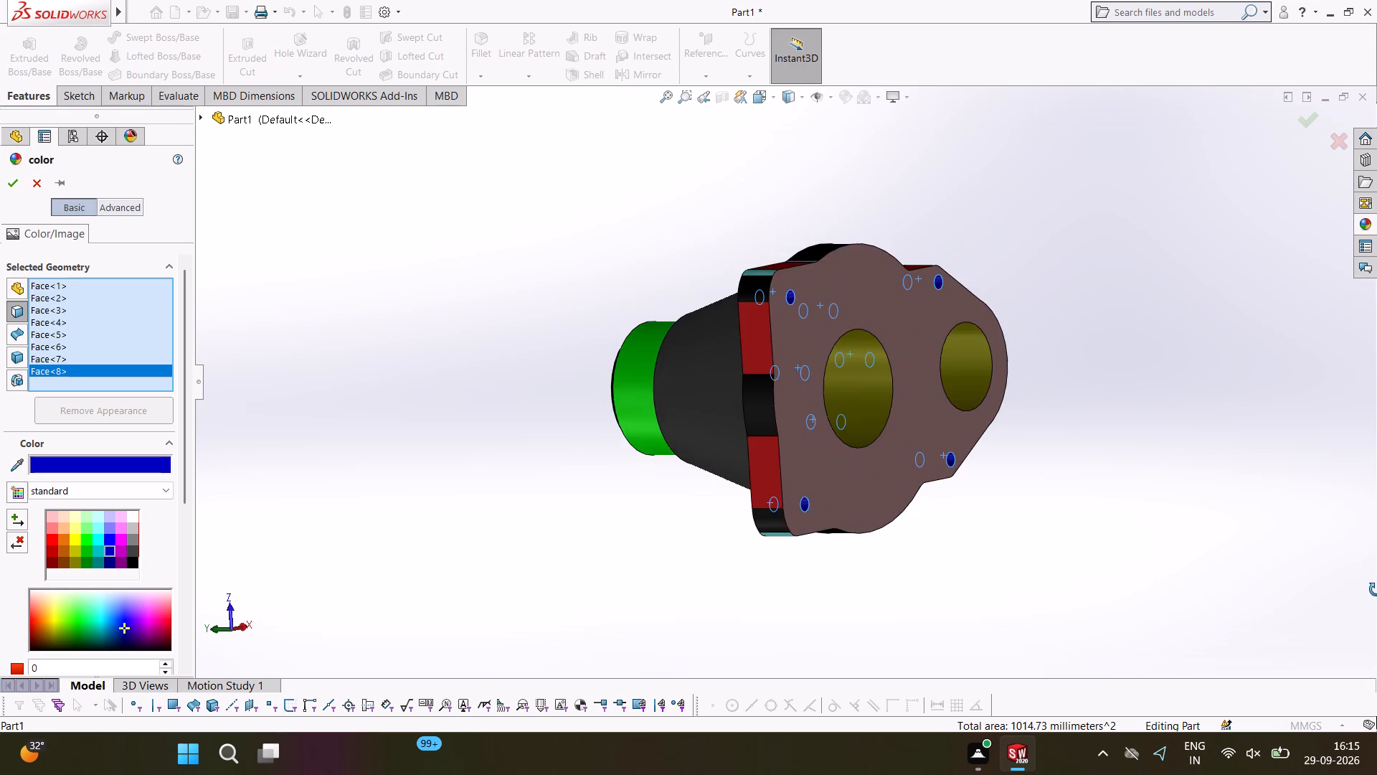
{"action": "middle_click_drag", "start_coordinate": [1376, 590], "coordinate": [1252, 585]}
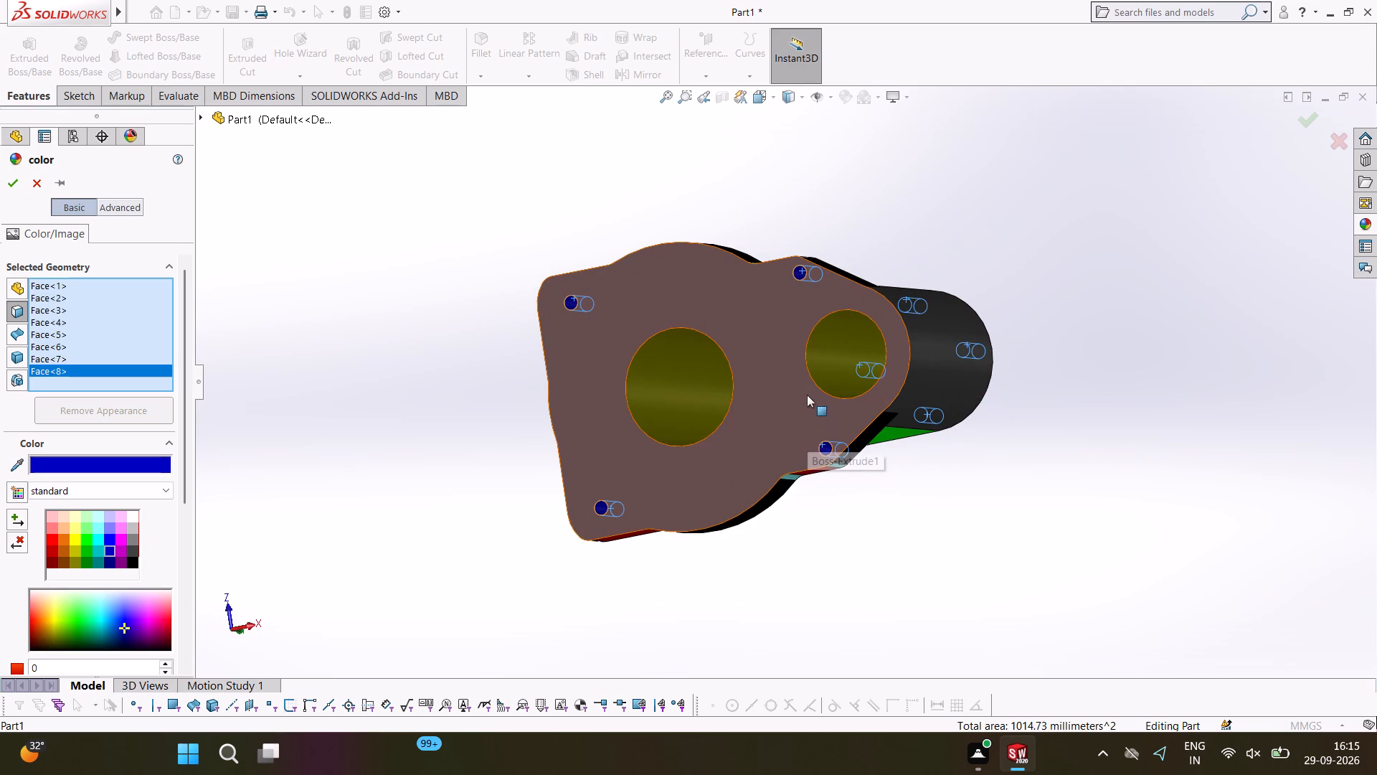
{"action": "left_click", "coordinate": [7, 184]}
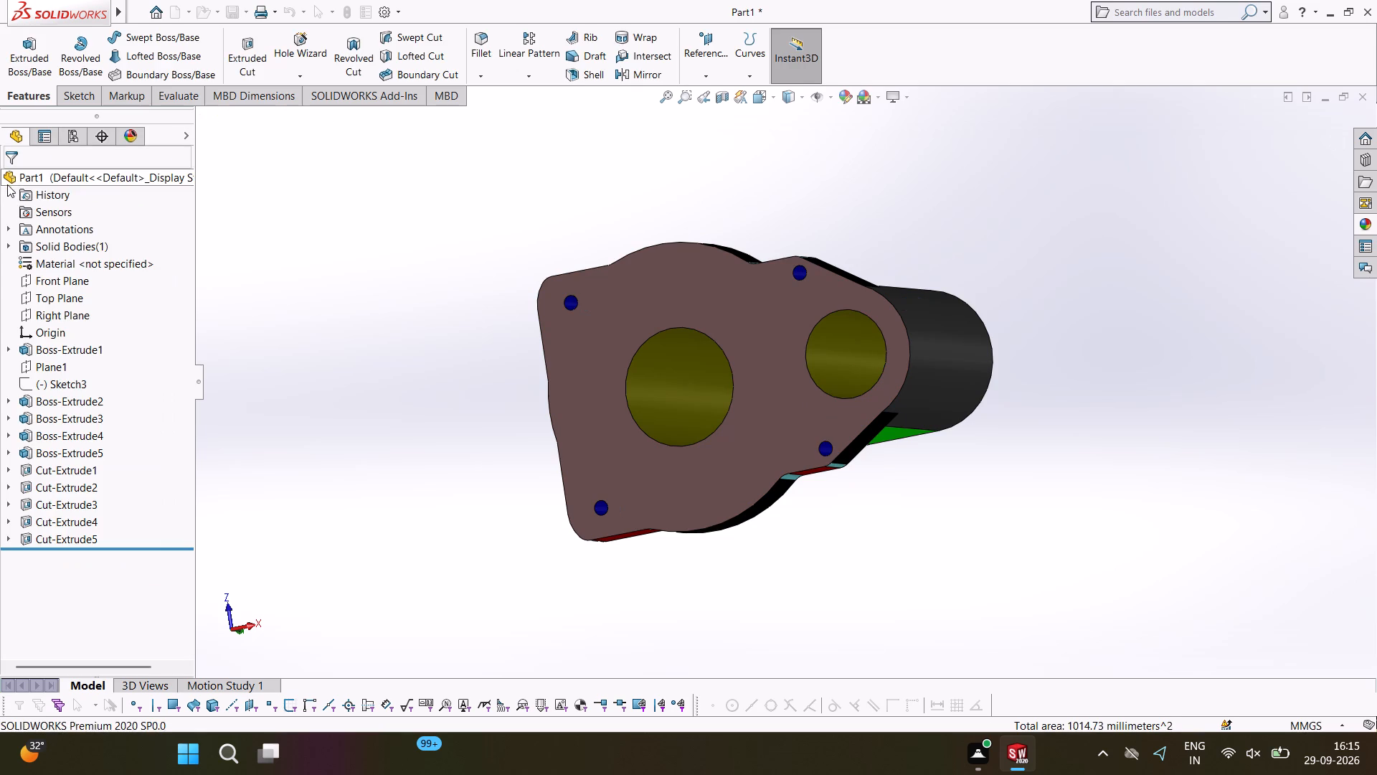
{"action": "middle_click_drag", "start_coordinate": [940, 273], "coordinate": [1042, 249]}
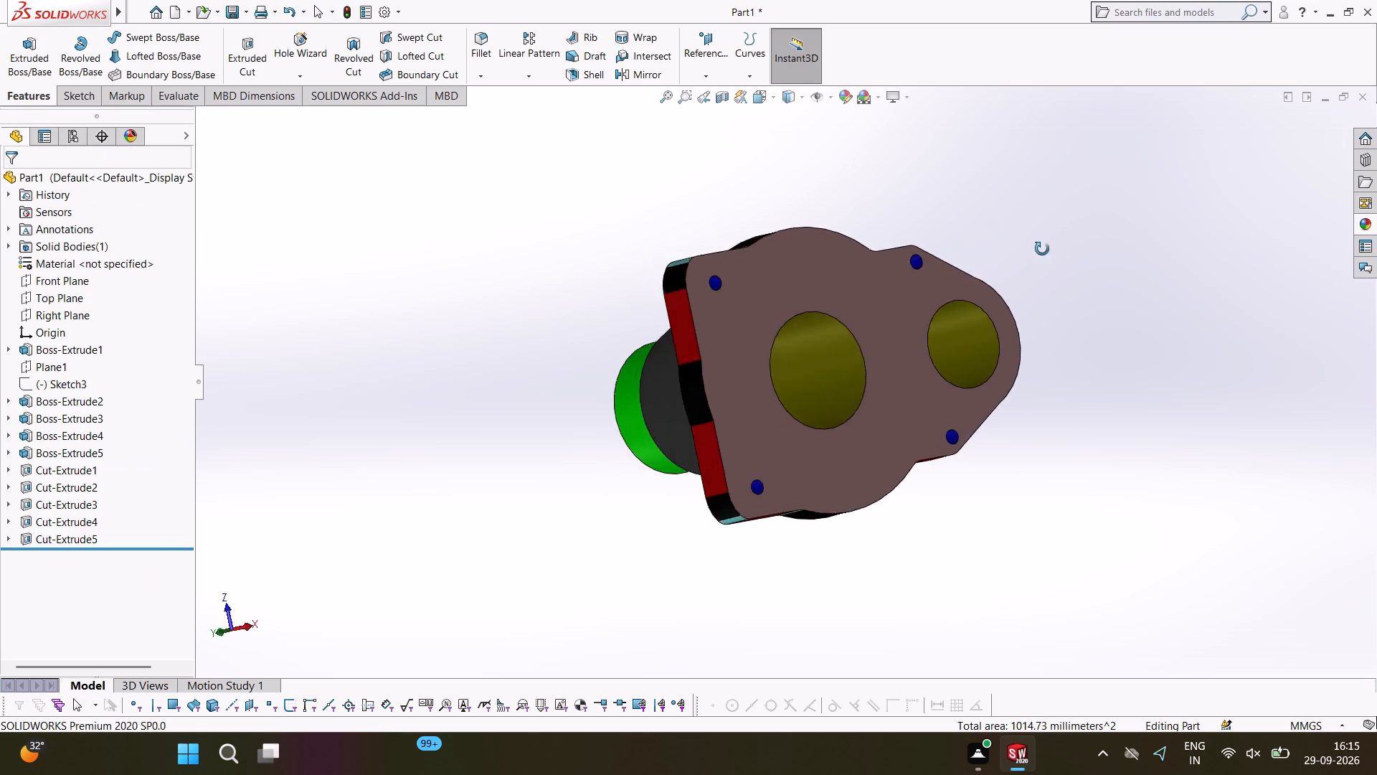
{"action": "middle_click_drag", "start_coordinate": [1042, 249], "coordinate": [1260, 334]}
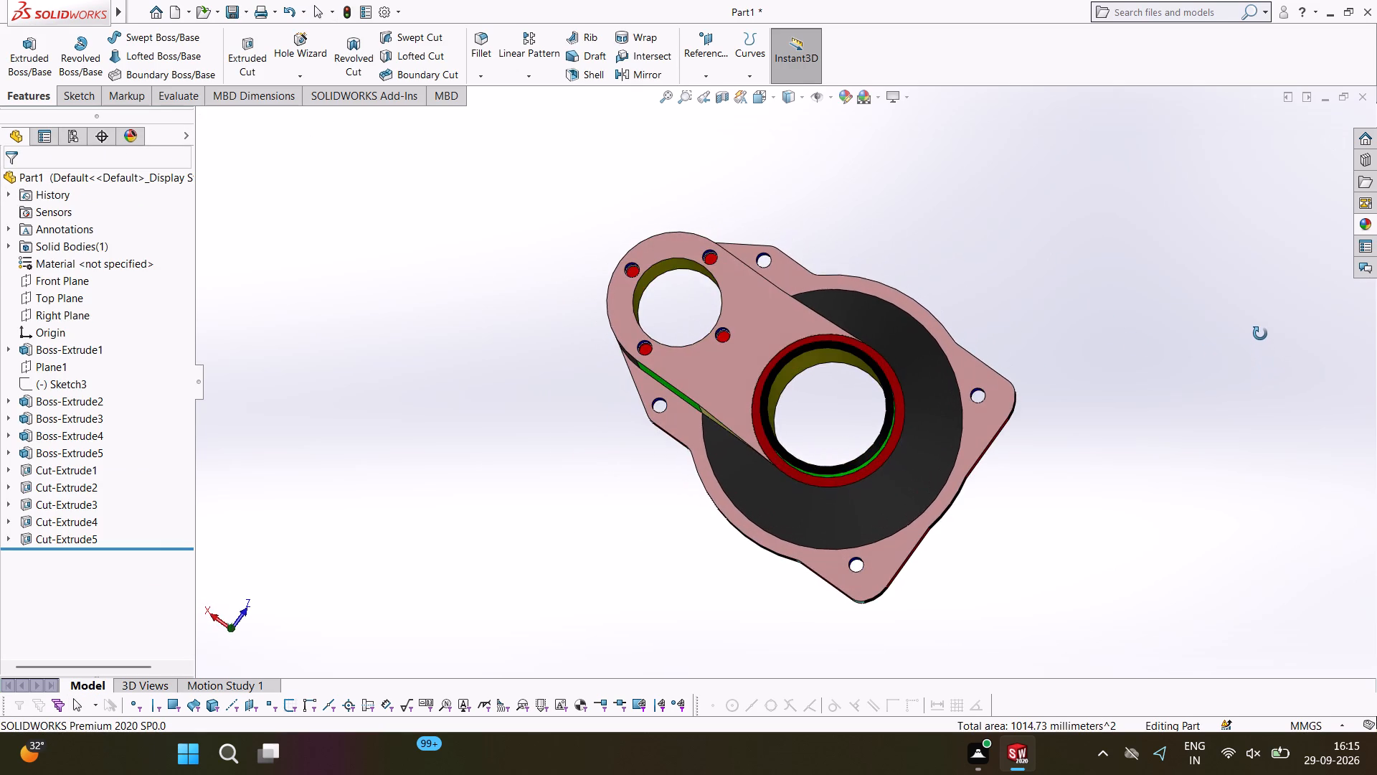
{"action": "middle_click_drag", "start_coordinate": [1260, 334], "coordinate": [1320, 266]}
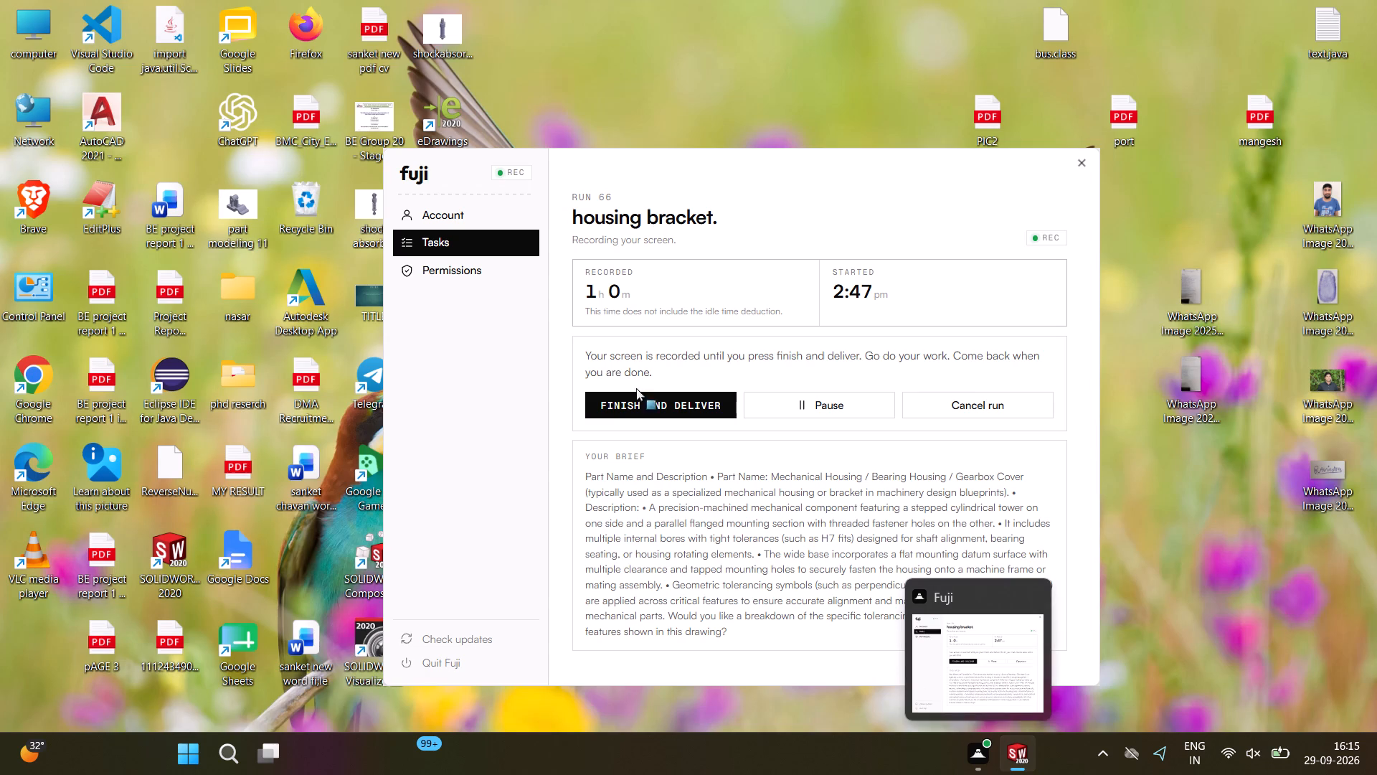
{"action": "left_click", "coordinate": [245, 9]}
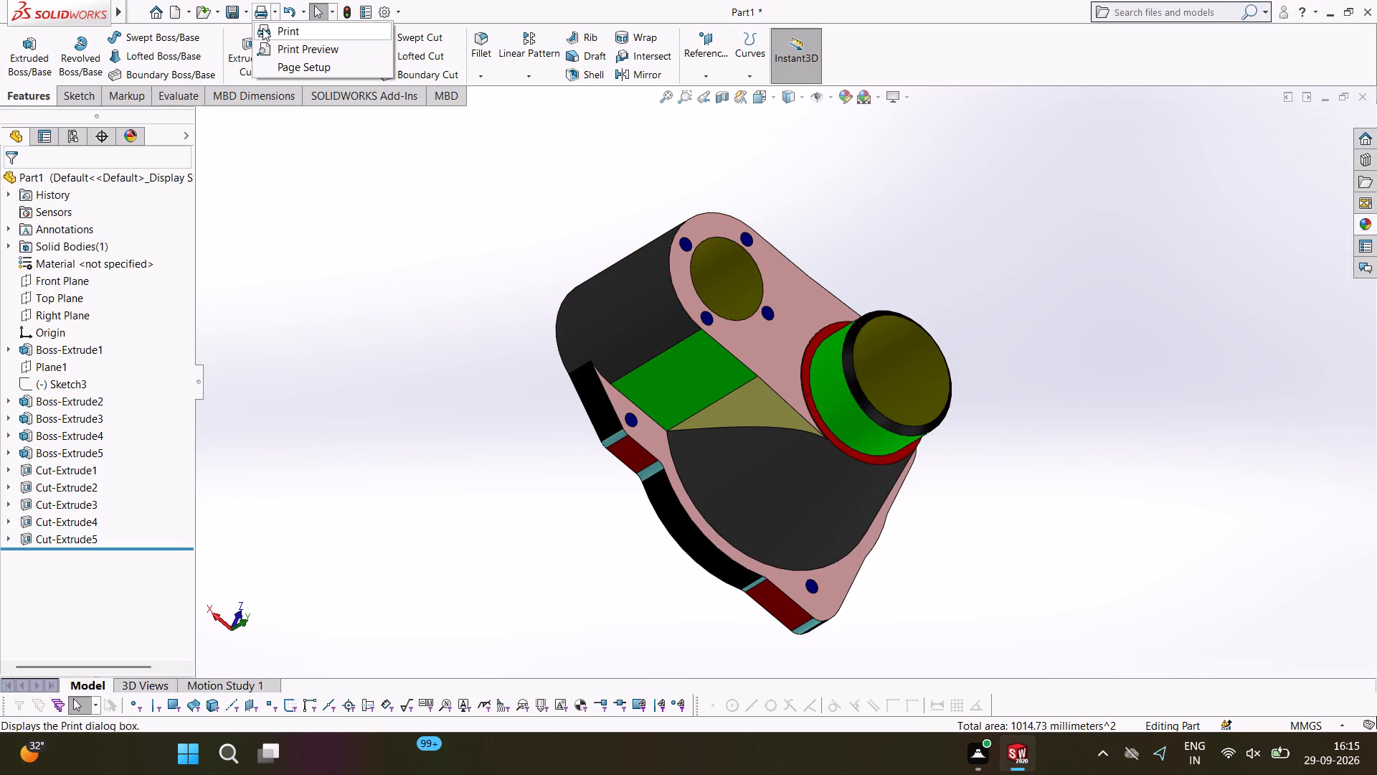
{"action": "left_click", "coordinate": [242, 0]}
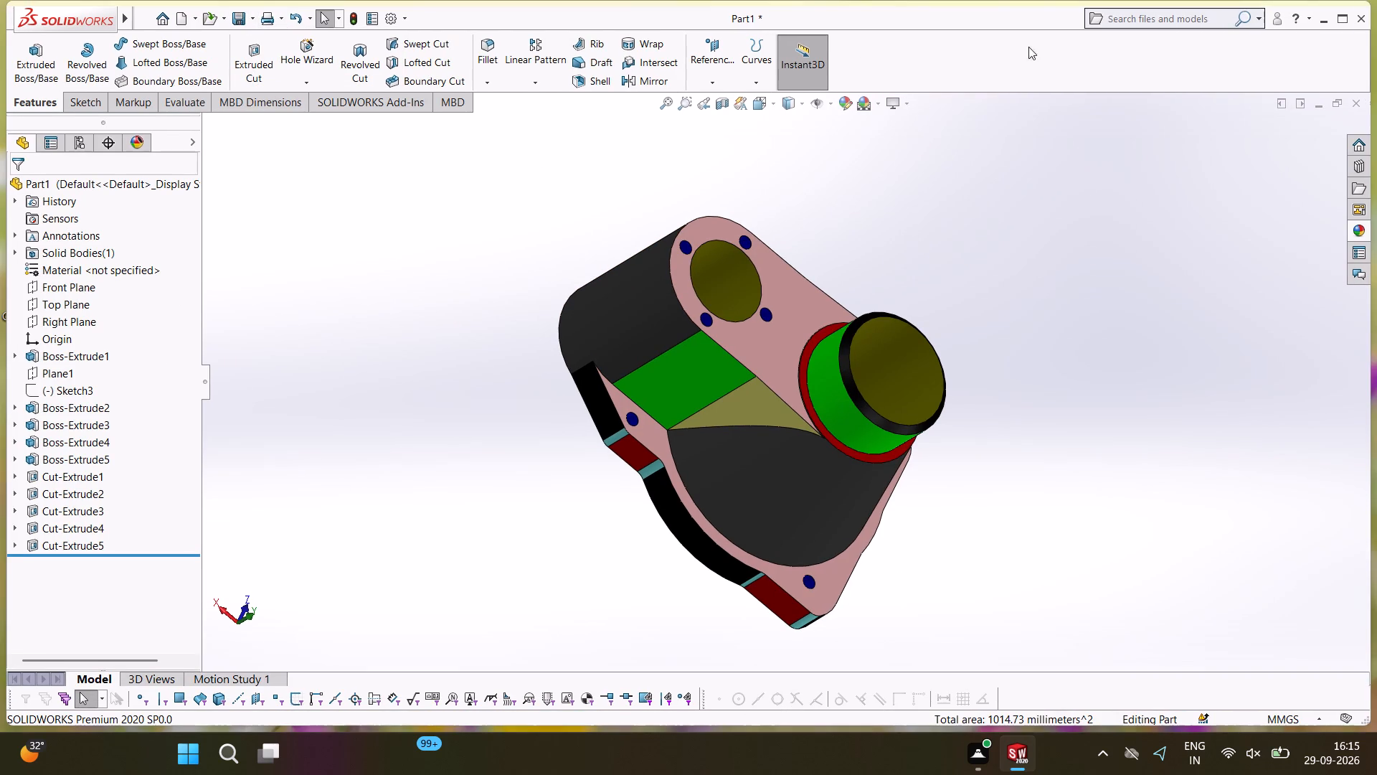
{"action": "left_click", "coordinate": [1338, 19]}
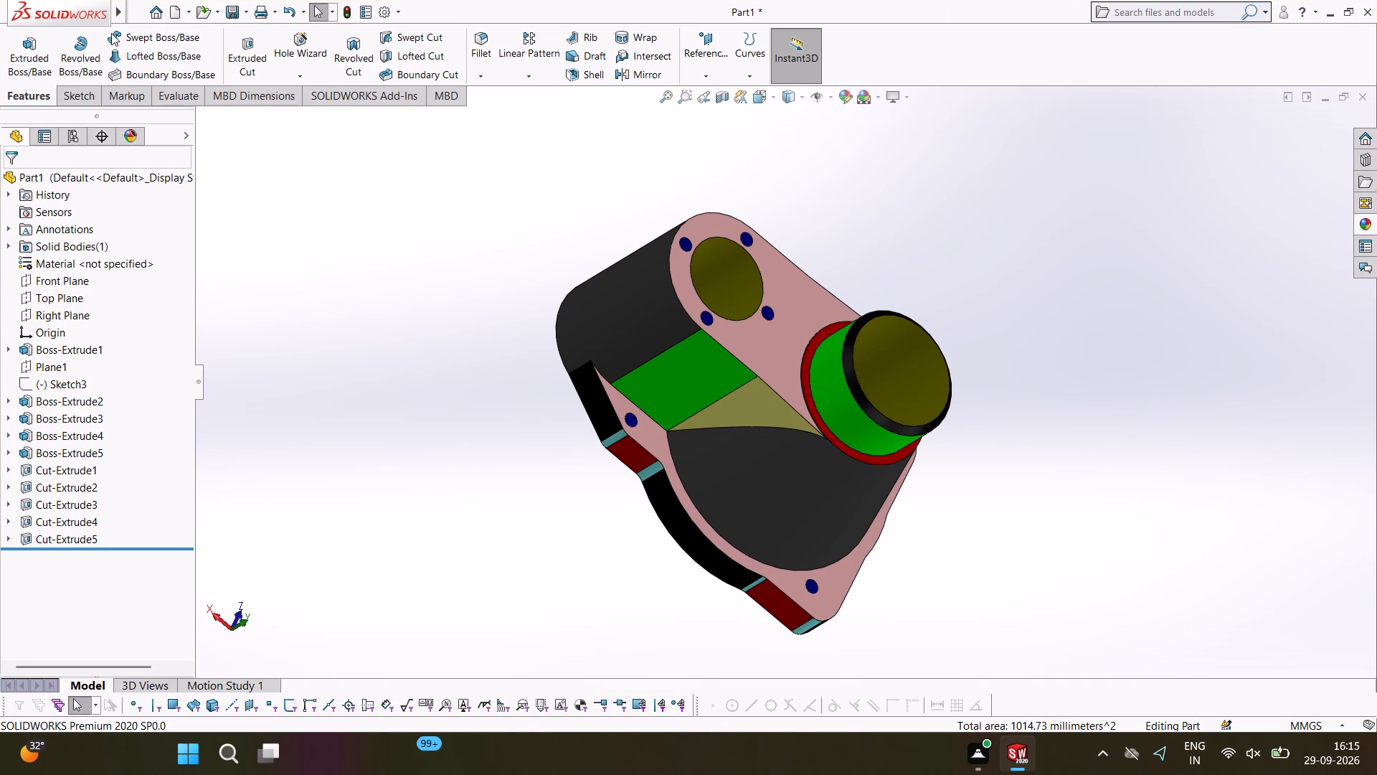
Export the model as an Adobe PDF named "housing bracket" in the "pdf new job" folder.
{"action": "left_click", "coordinate": [232, 14]}
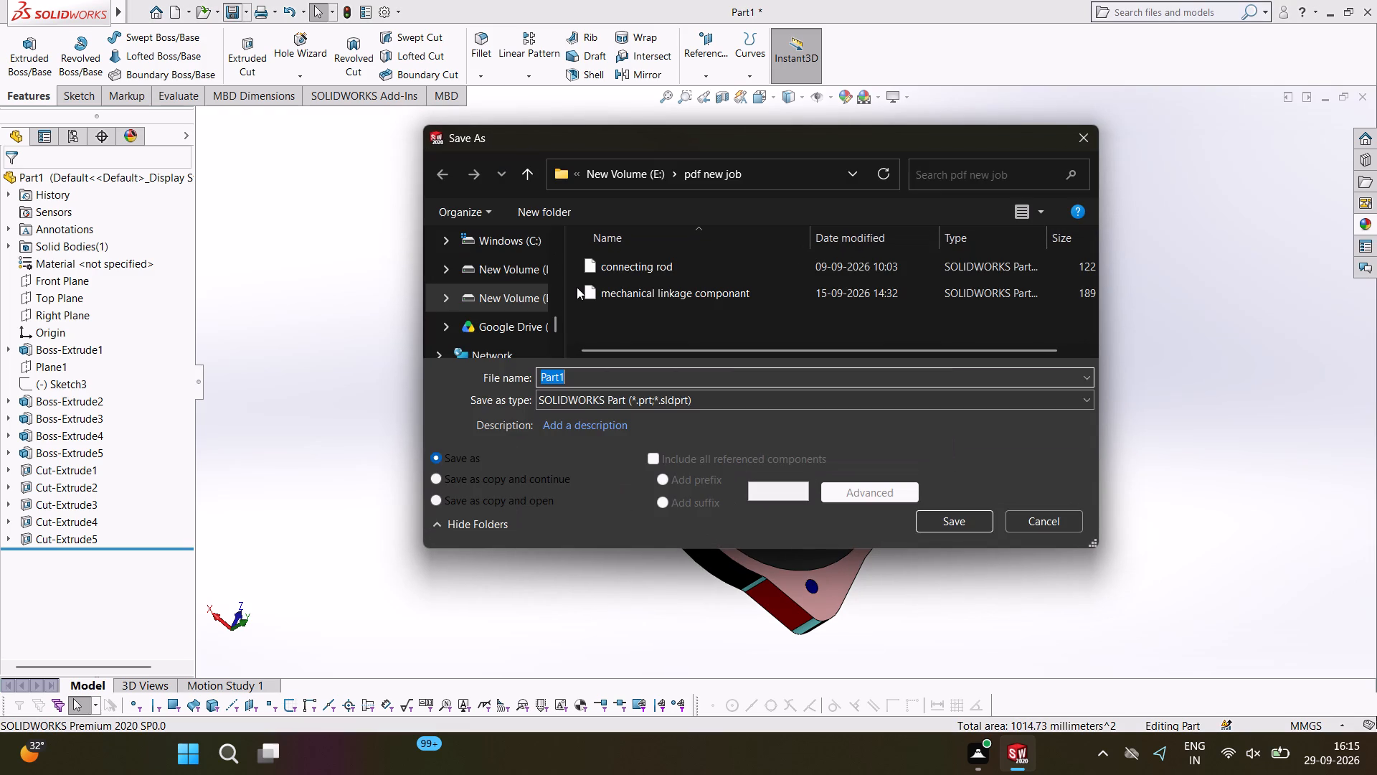
{"action": "left_click", "coordinate": [622, 404]}
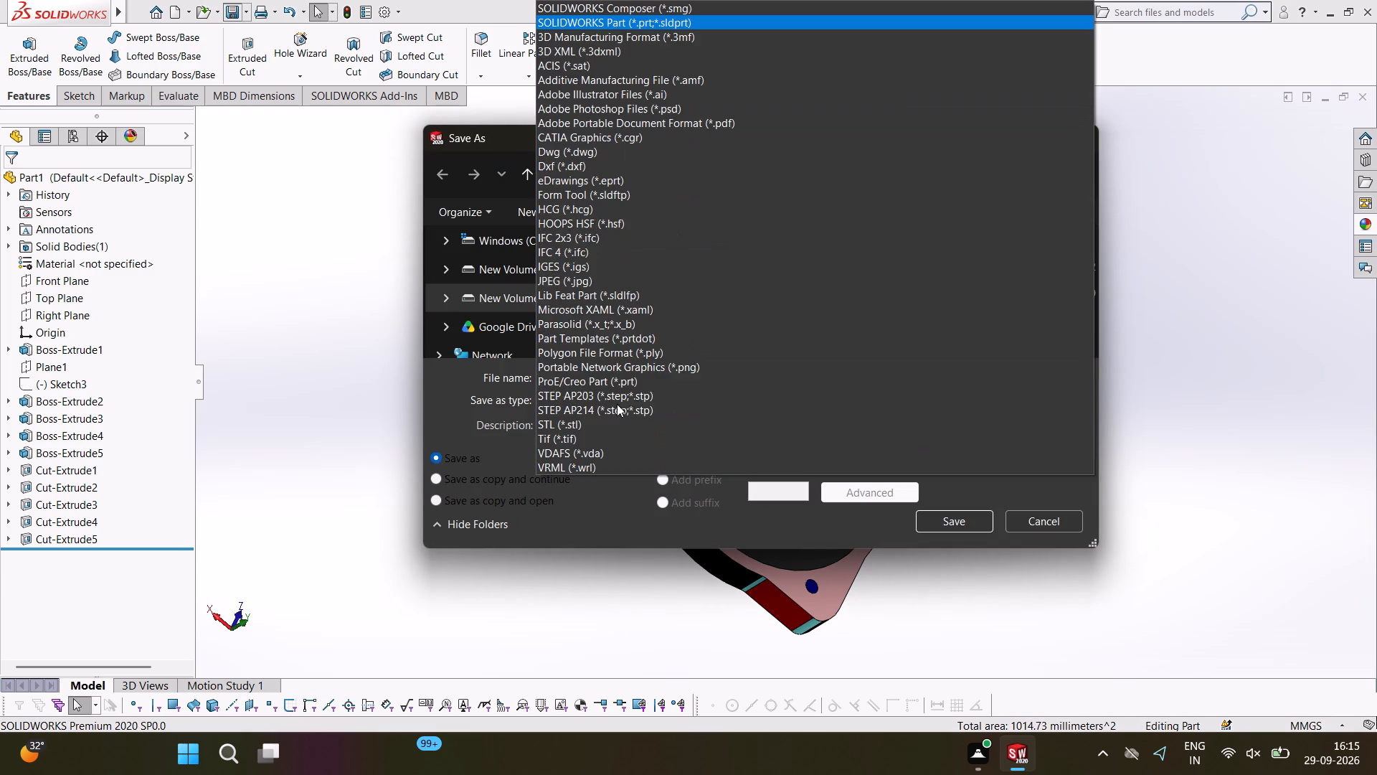
{"action": "left_click", "coordinate": [770, 127]}
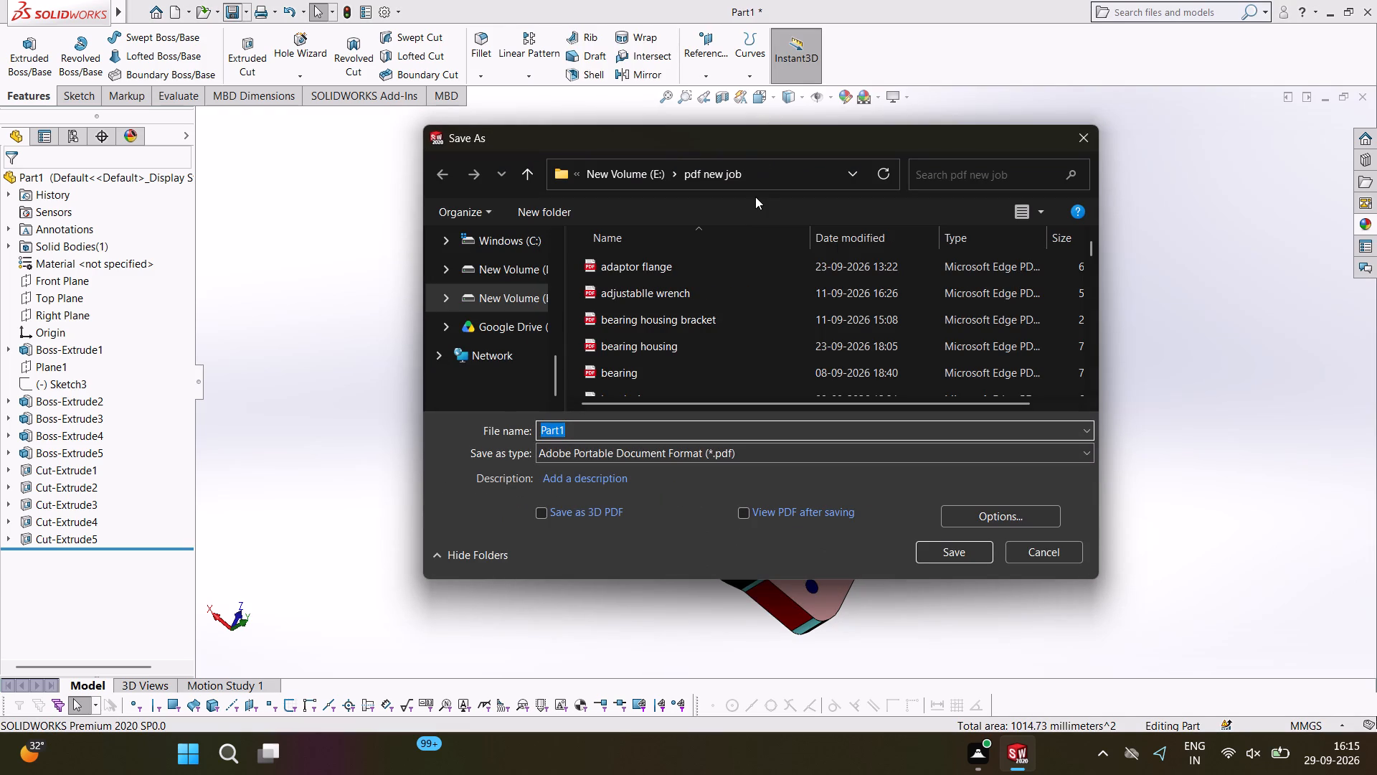
{"action": "type", "text": "housing bracket"}
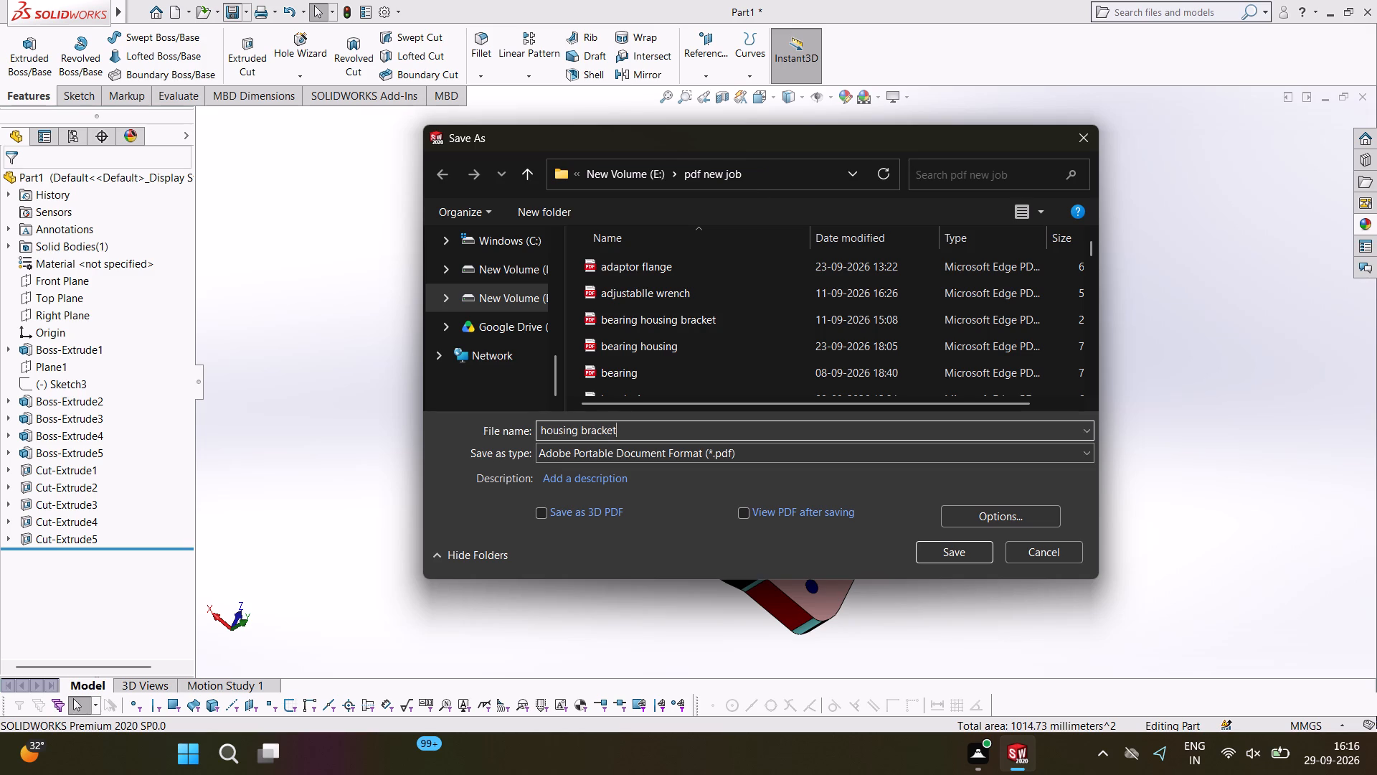
{"action": "left_click", "coordinate": [967, 554]}
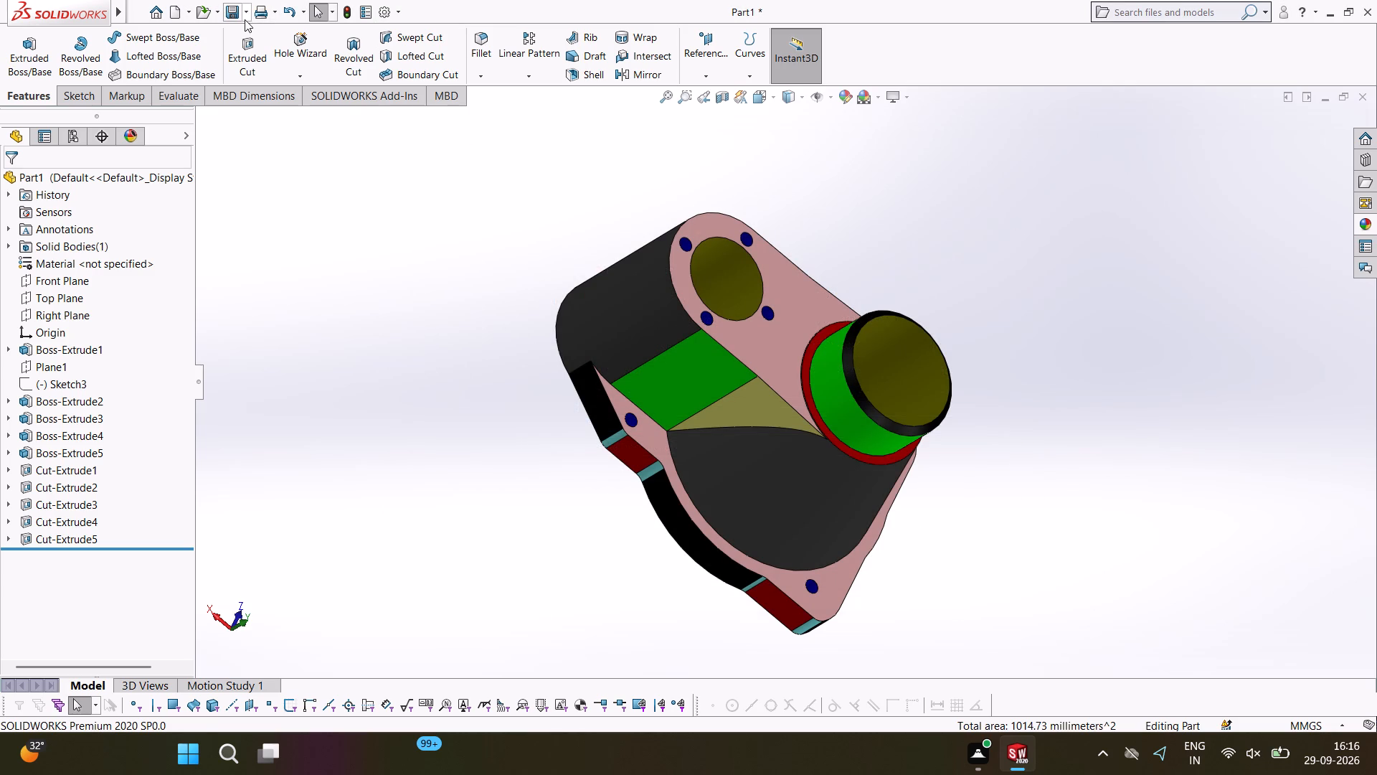
Save the model as a SOLIDWORKS part named "housing bracket" in the "desighn new job" folder on New Volume (E:).
{"action": "left_click", "coordinate": [248, 13]}
{"action": "left_click", "coordinate": [276, 55]}
{"action": "left_click", "coordinate": [531, 174]}
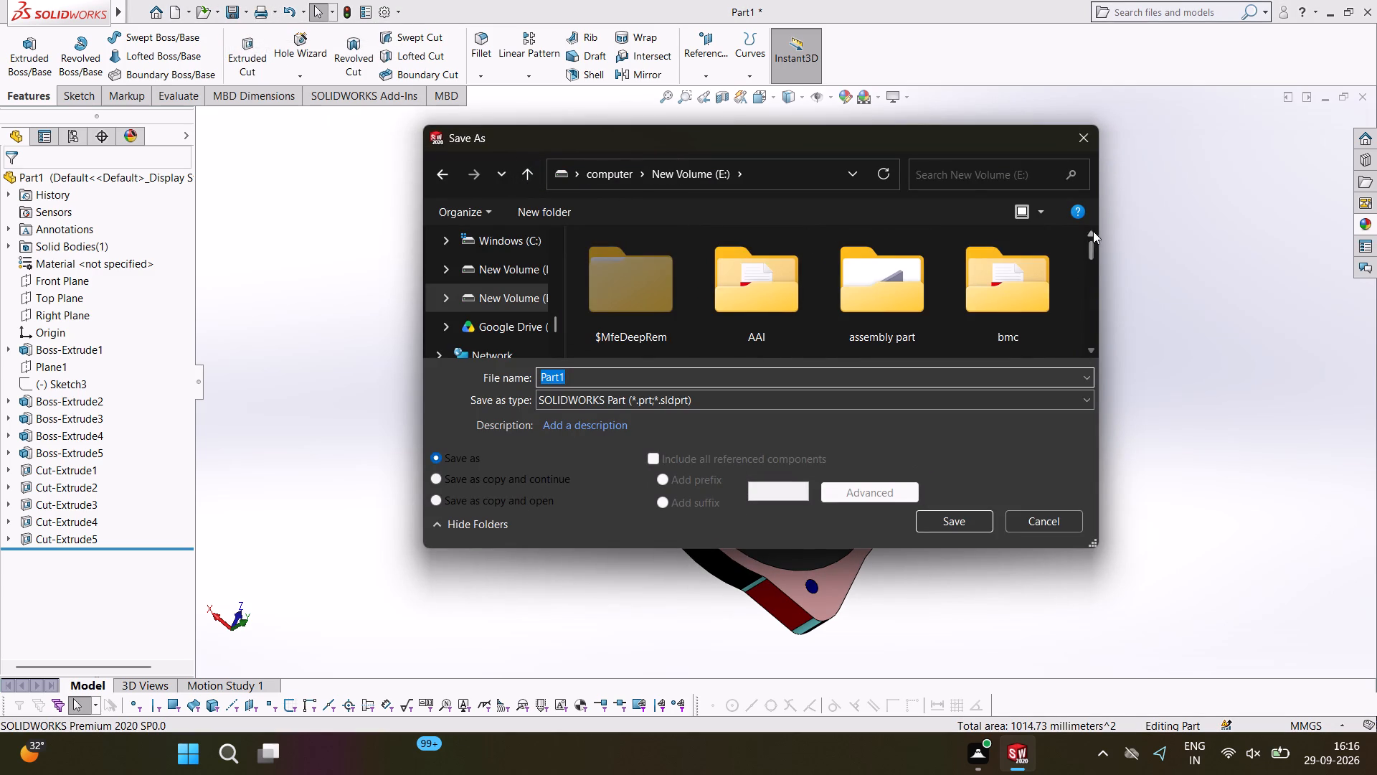
{"action": "left_click_drag", "start_coordinate": [1091, 246], "coordinate": [1089, 258]}
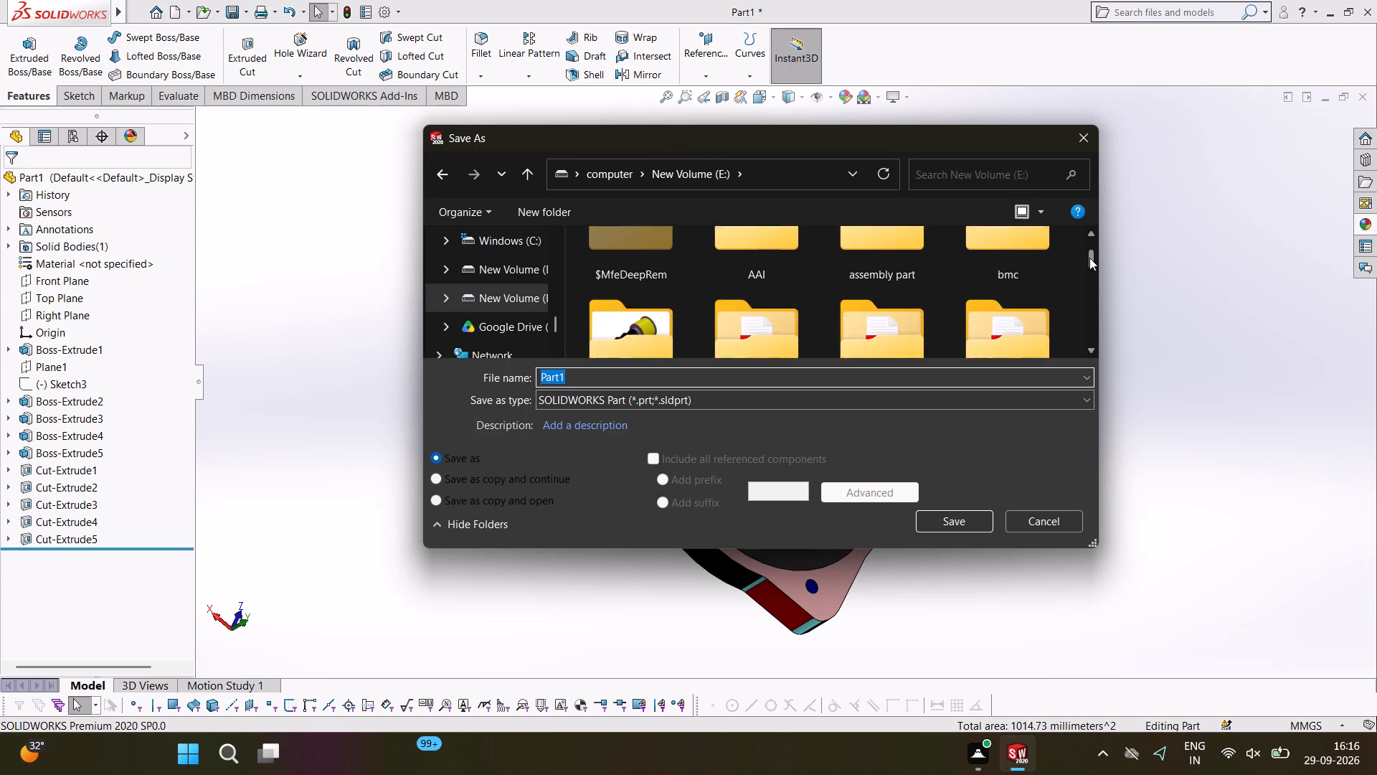
{"action": "left_click_drag", "start_coordinate": [1089, 258], "coordinate": [1089, 268]}
{"action": "double_click", "coordinate": [595, 271]}
{"action": "double_click", "coordinate": [587, 362]}
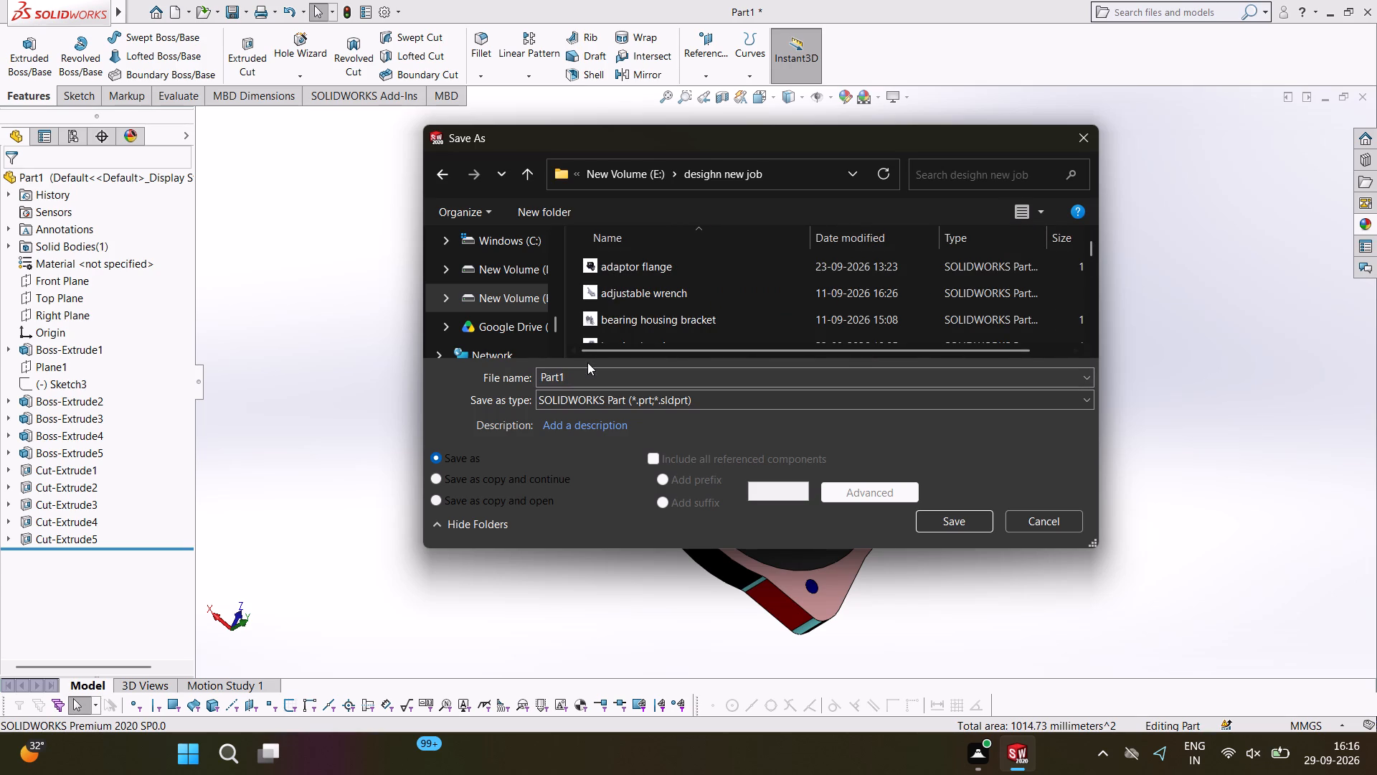
{"action": "double_click", "coordinate": [586, 380]}
{"action": "type", "text": "housing bracket"}
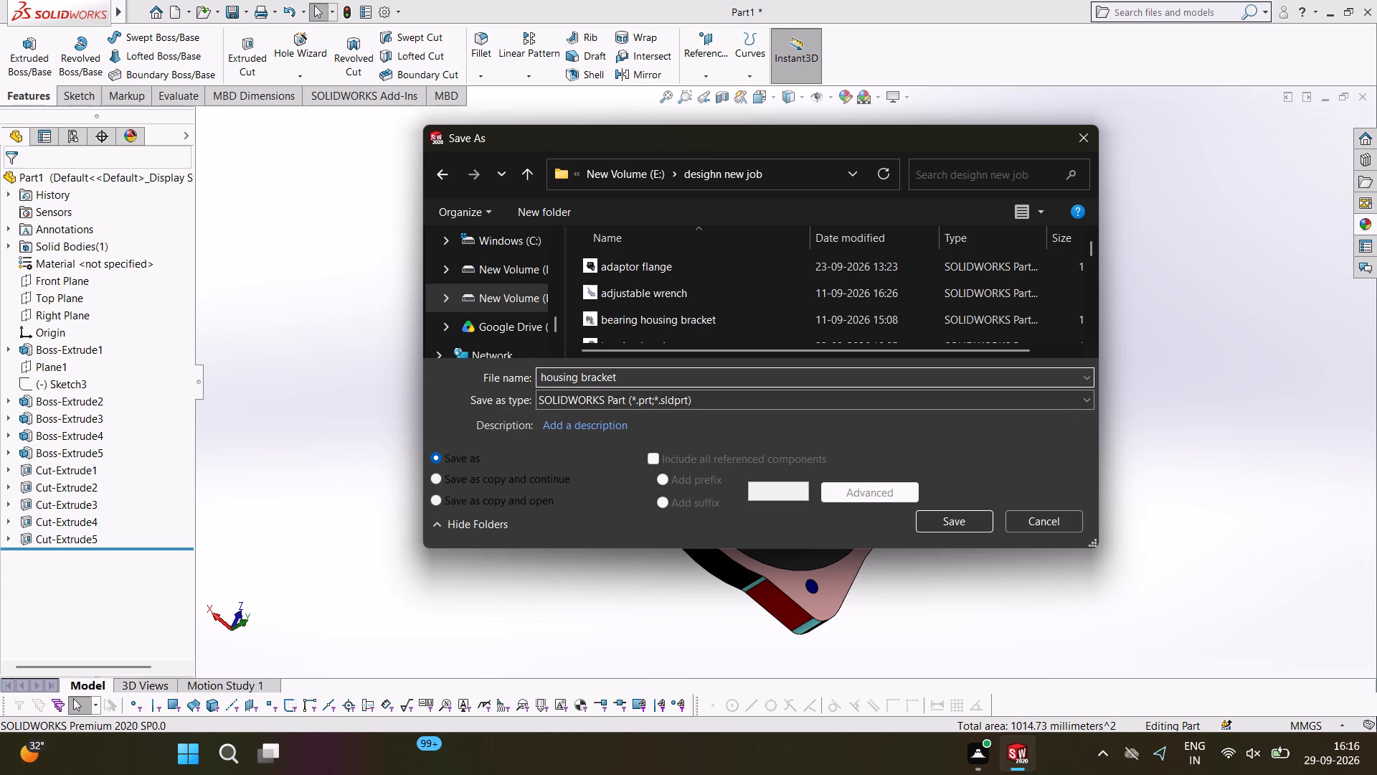
{"action": "left_click", "coordinate": [962, 515]}
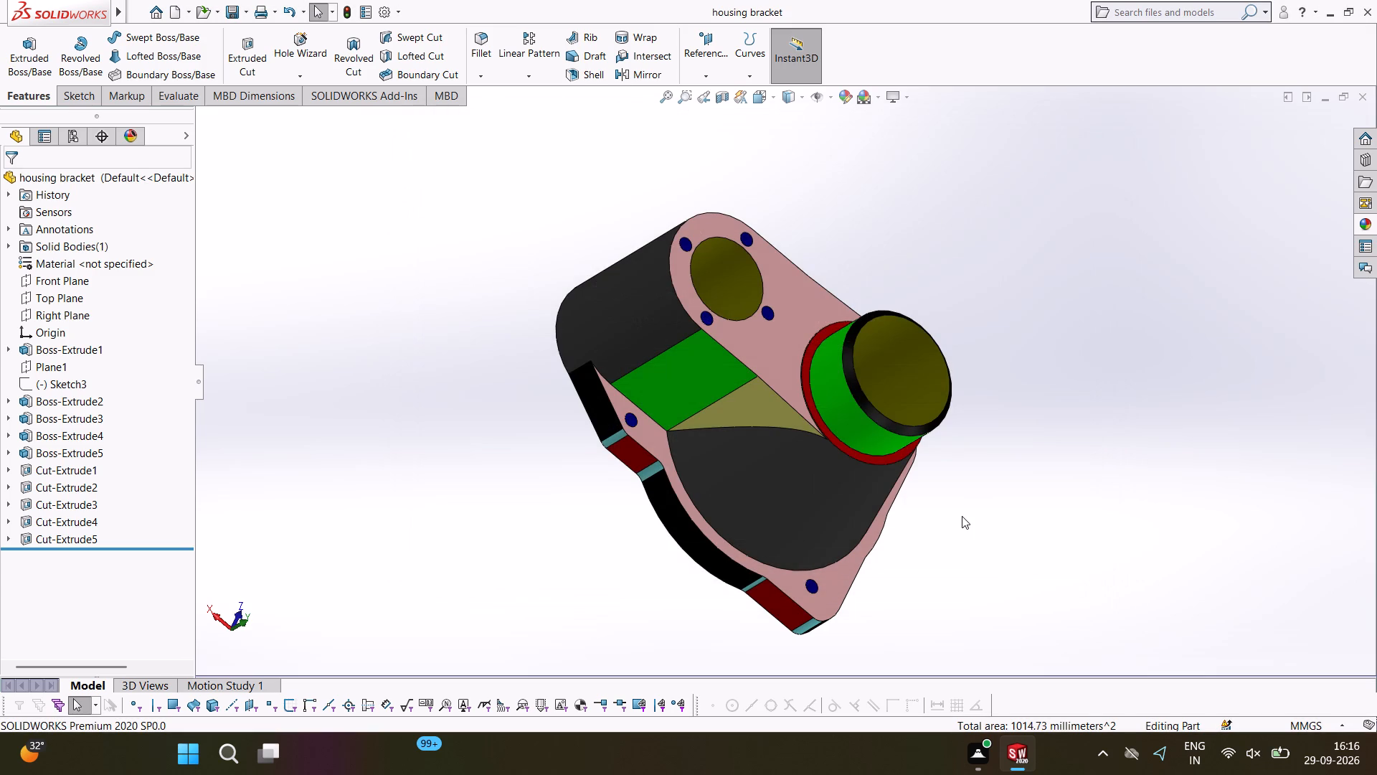
Inspect the finished bracket from several sides and return it to the isometric view.
{"action": "scroll", "coordinate": [962, 516], "scroll_direction": "down", "scroll_amount": 4, "text": "ctrl"}
{"action": "scroll", "coordinate": [962, 516], "scroll_direction": "up", "scroll_amount": 11, "text": "ctrl"}
{"action": "middle_click_drag", "start_coordinate": [1058, 592], "coordinate": [885, 520]}
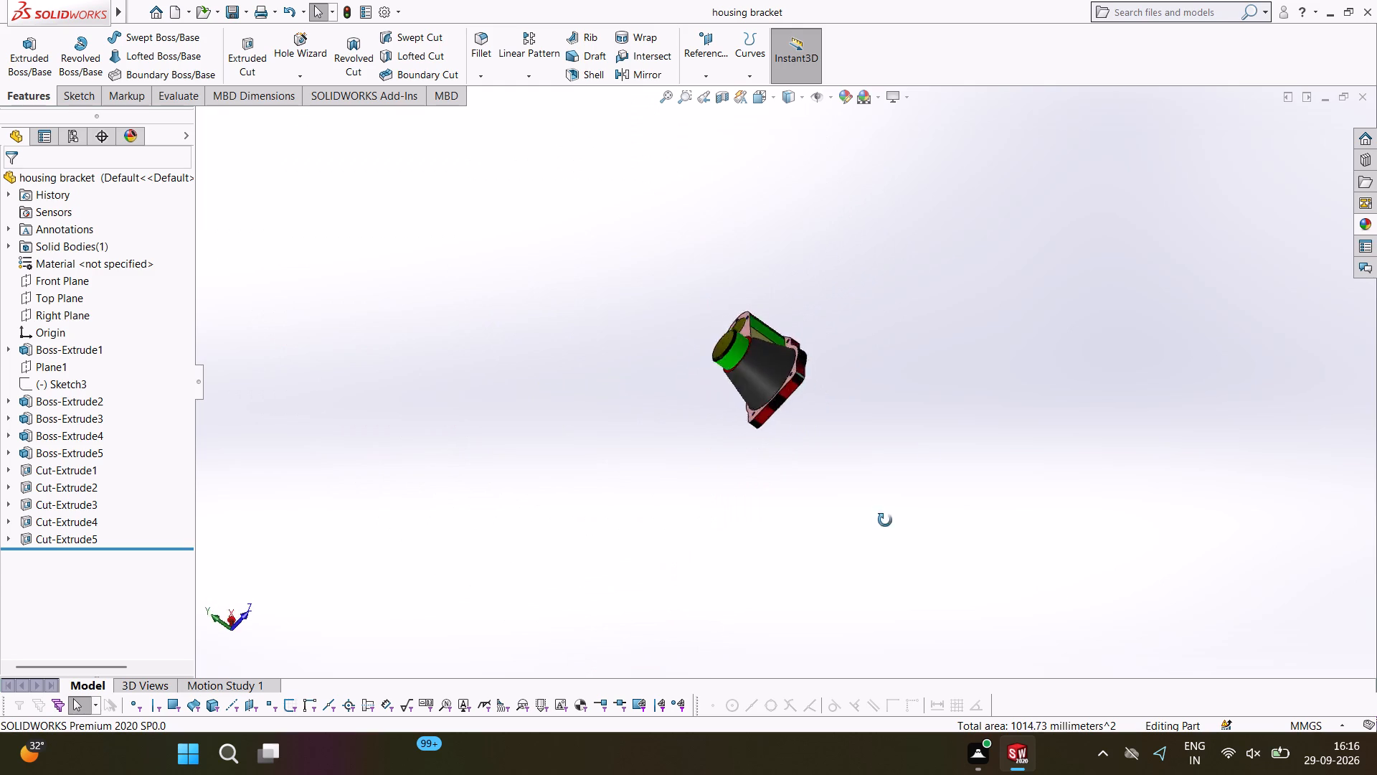
{"action": "middle_click_drag", "start_coordinate": [885, 520], "coordinate": [894, 510]}
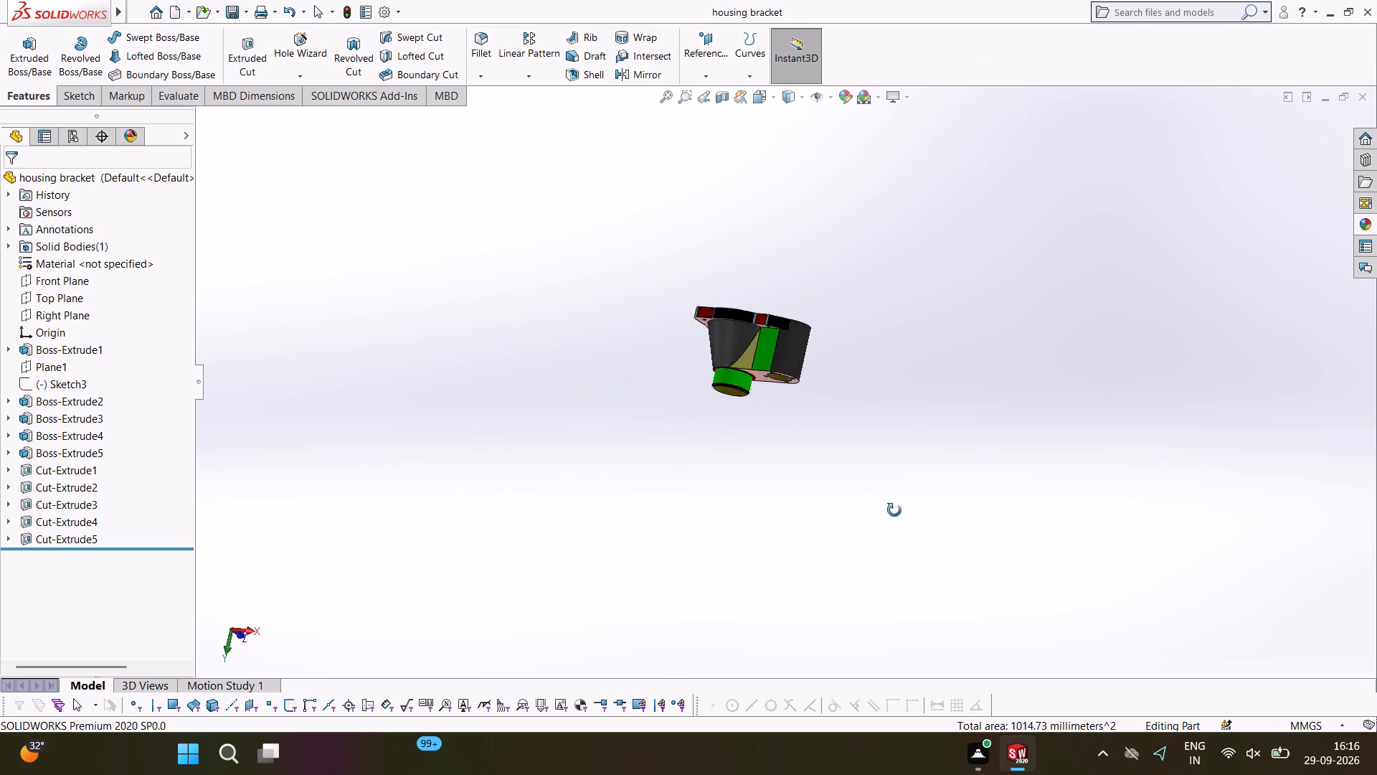
{"action": "middle_click_drag", "start_coordinate": [894, 510], "coordinate": [103, 774]}
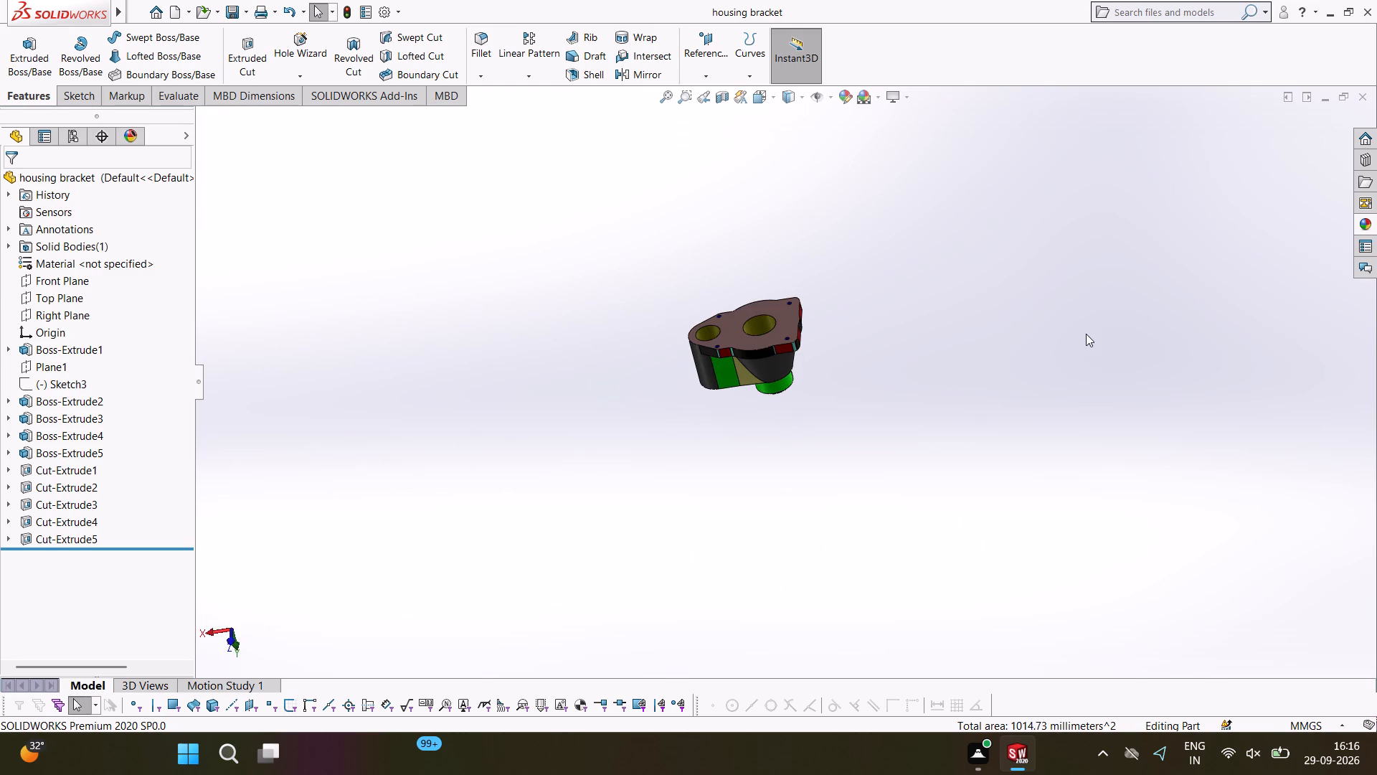
{"action": "key", "text": "ctrl+7"}
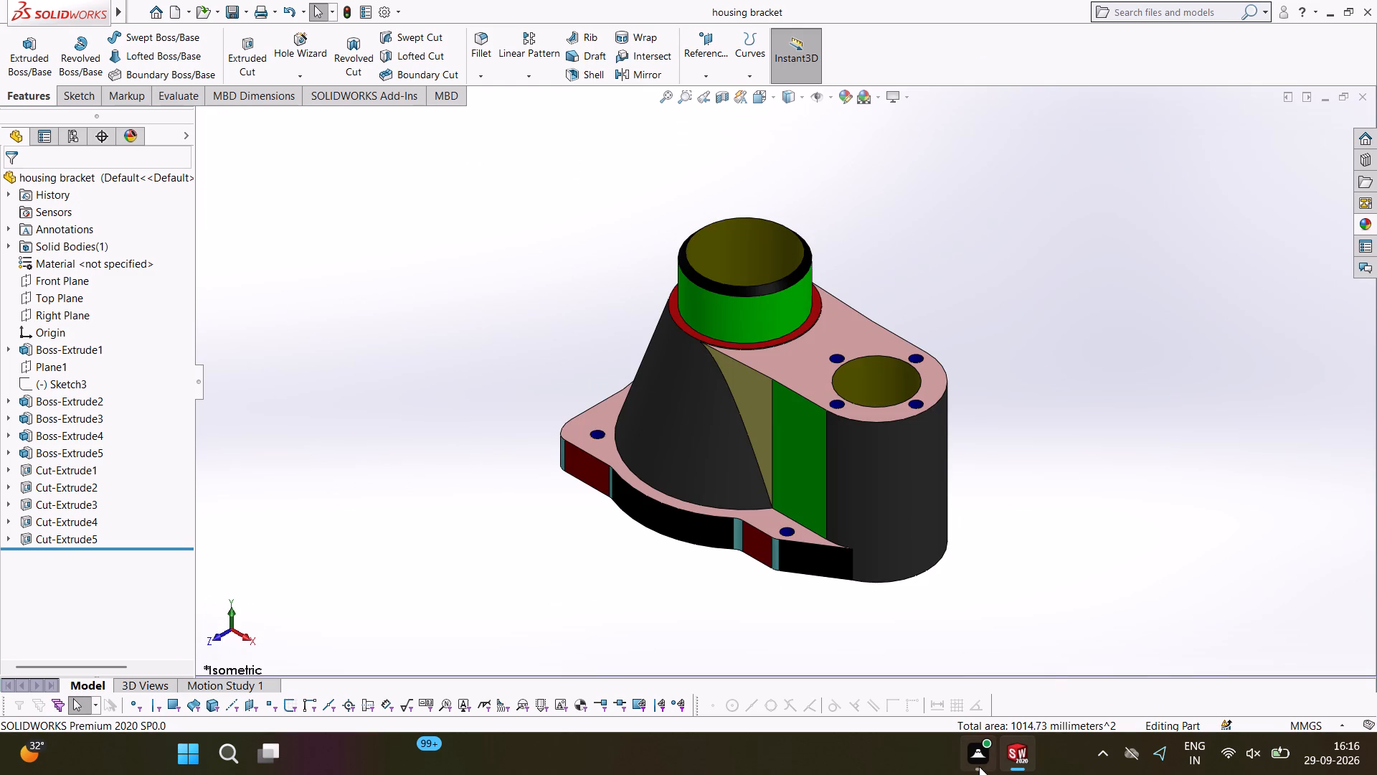